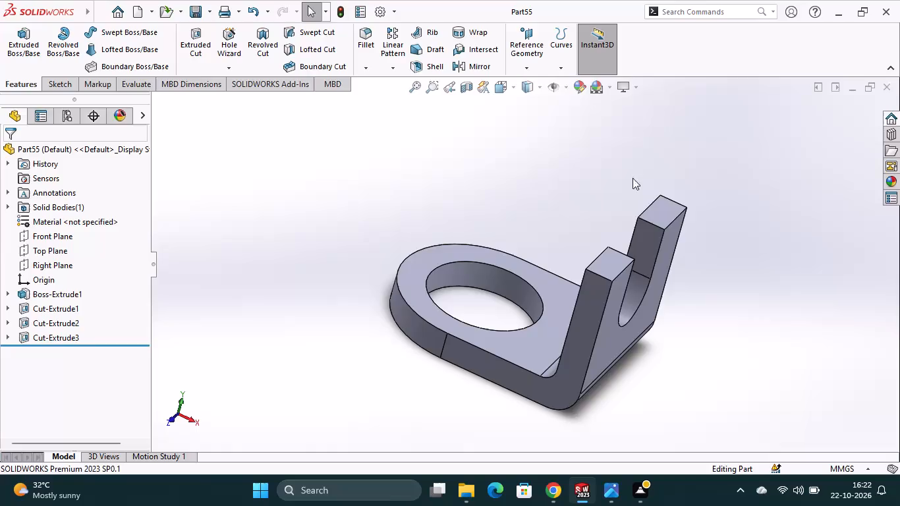
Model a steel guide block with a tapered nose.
Create a new part document.
left_click(140, 8)
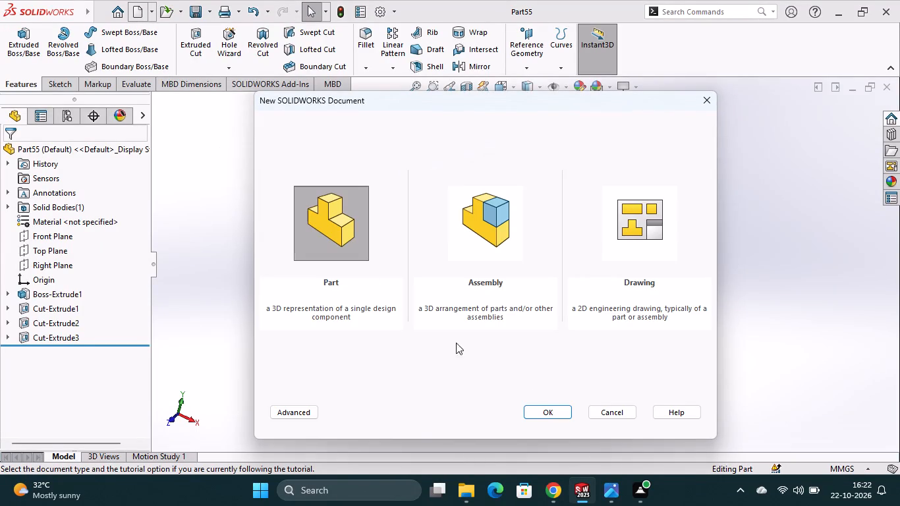
left_click(556, 414)
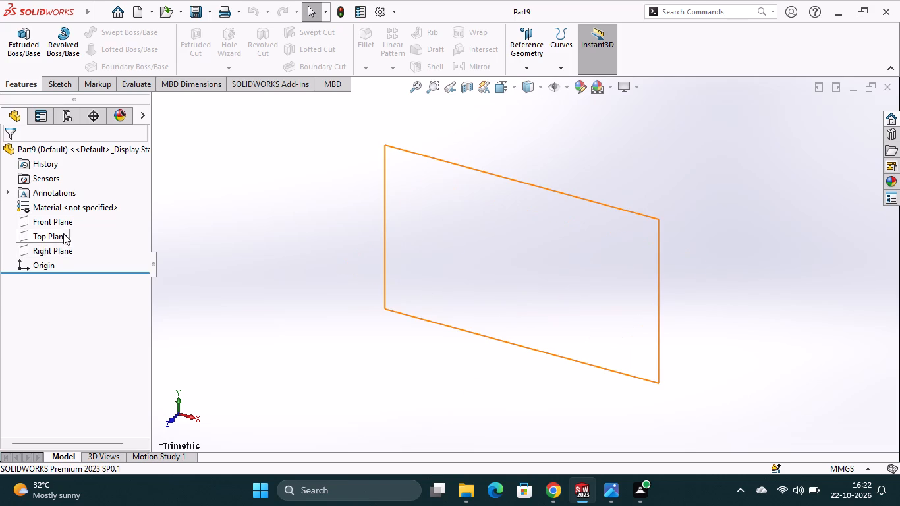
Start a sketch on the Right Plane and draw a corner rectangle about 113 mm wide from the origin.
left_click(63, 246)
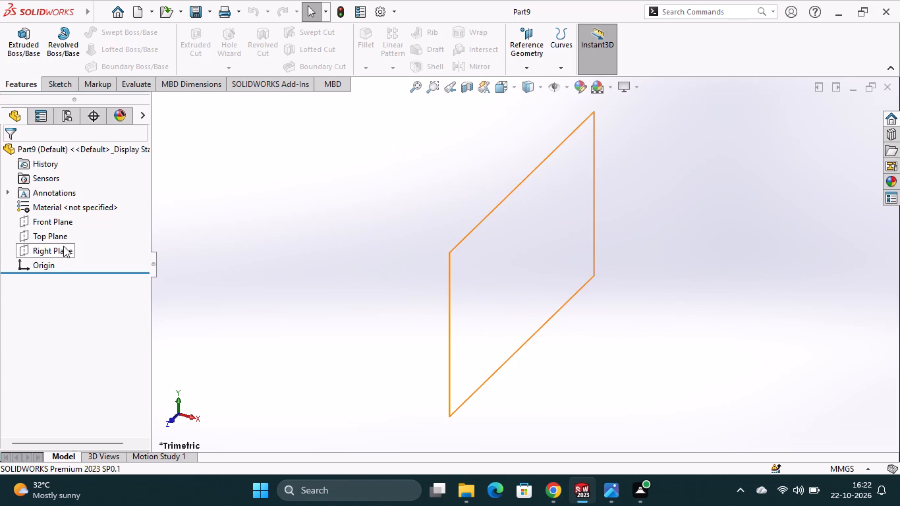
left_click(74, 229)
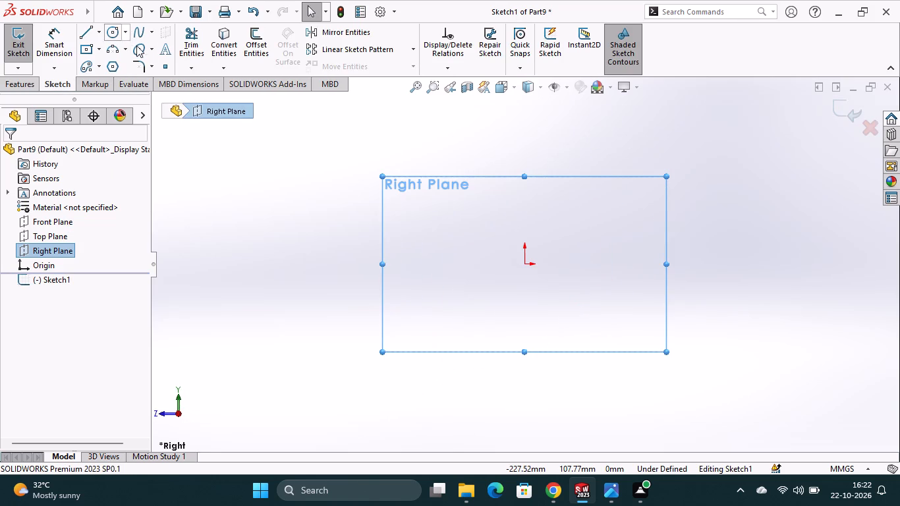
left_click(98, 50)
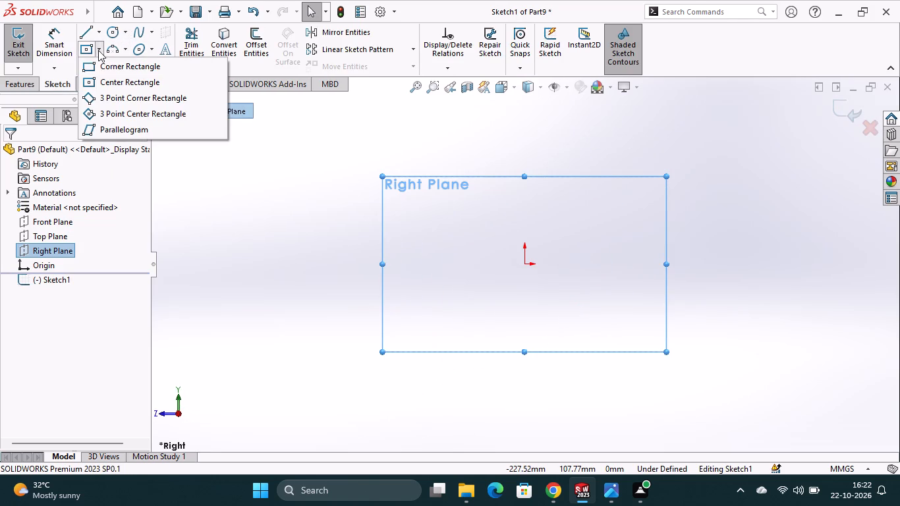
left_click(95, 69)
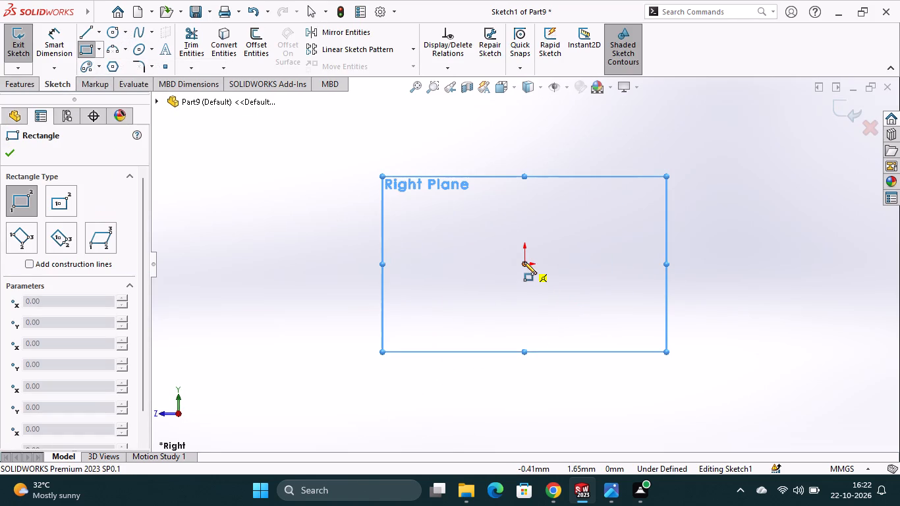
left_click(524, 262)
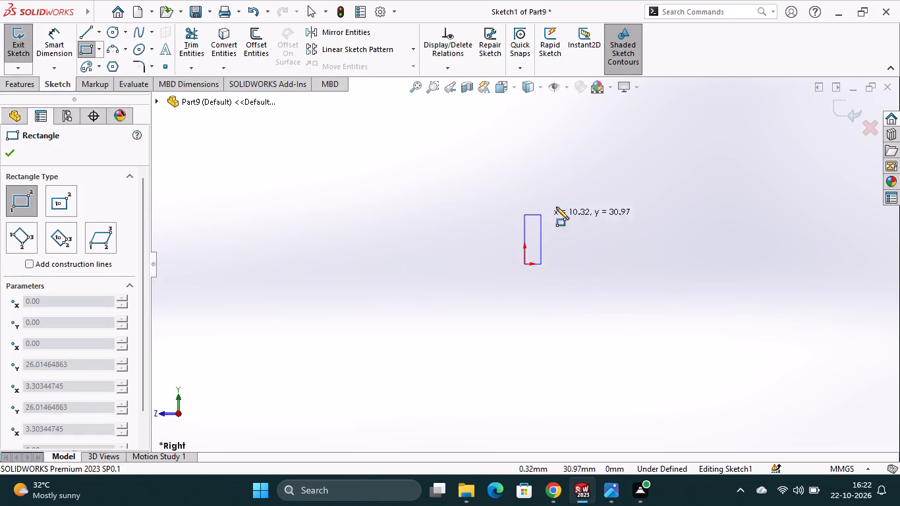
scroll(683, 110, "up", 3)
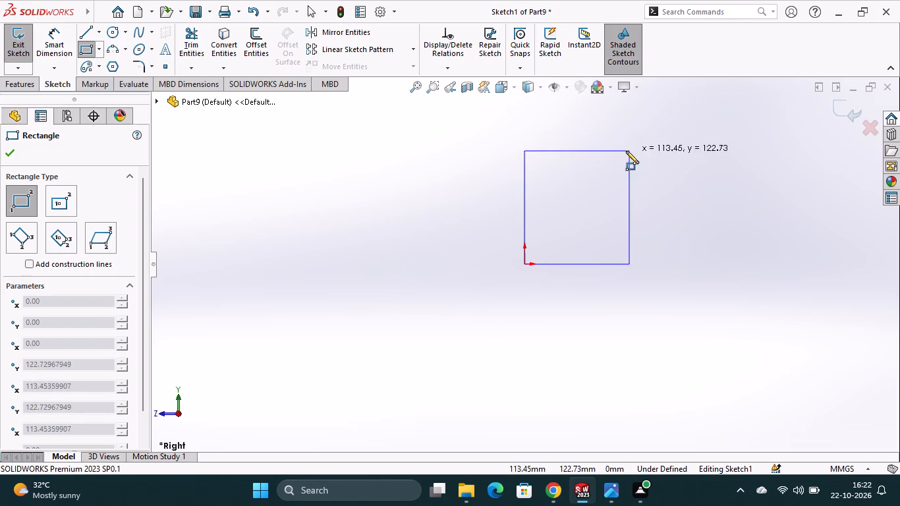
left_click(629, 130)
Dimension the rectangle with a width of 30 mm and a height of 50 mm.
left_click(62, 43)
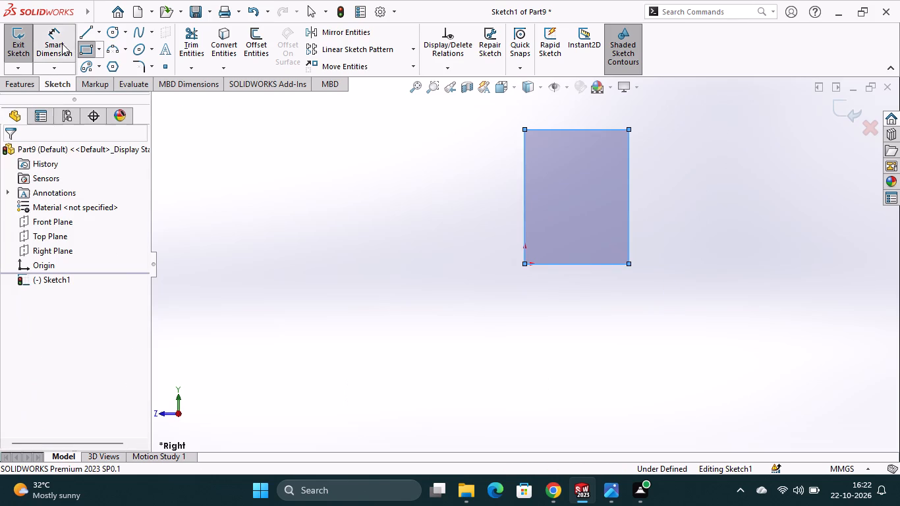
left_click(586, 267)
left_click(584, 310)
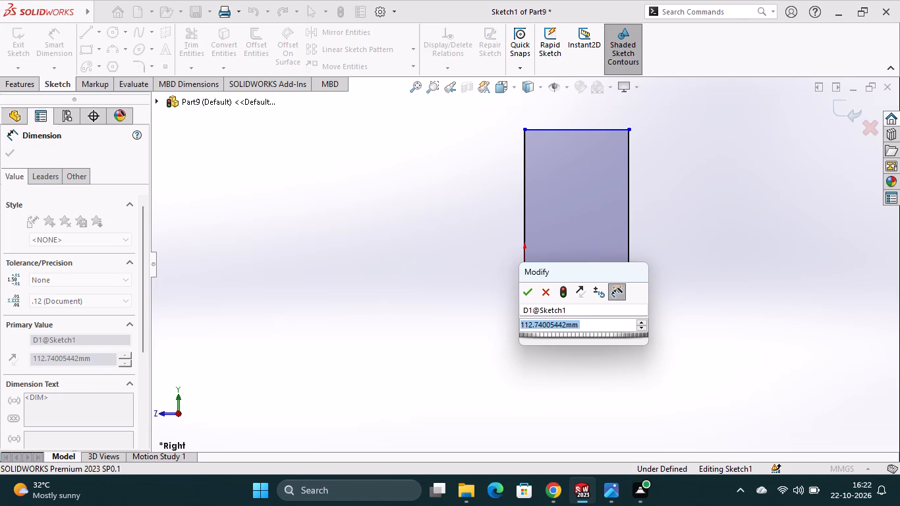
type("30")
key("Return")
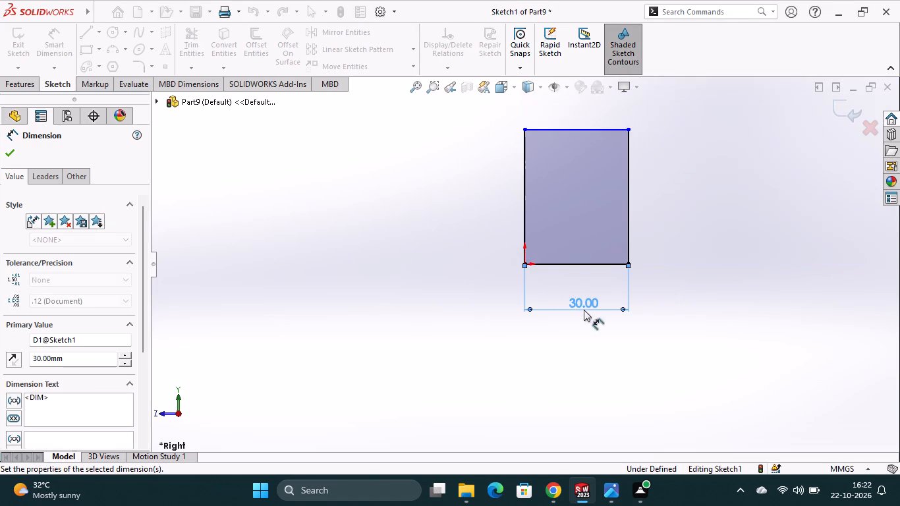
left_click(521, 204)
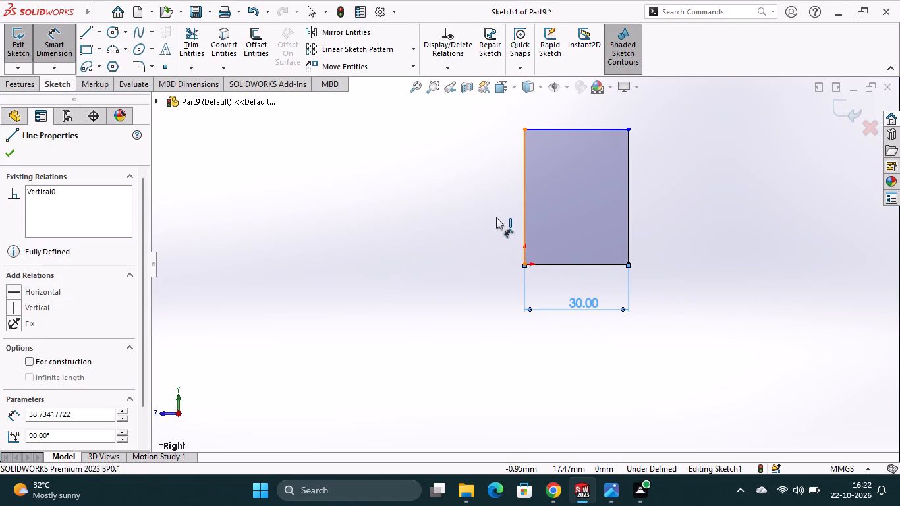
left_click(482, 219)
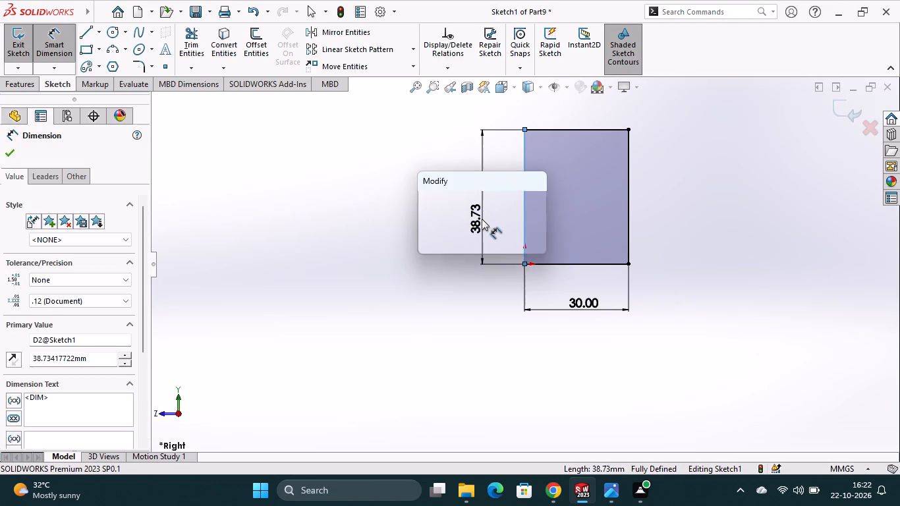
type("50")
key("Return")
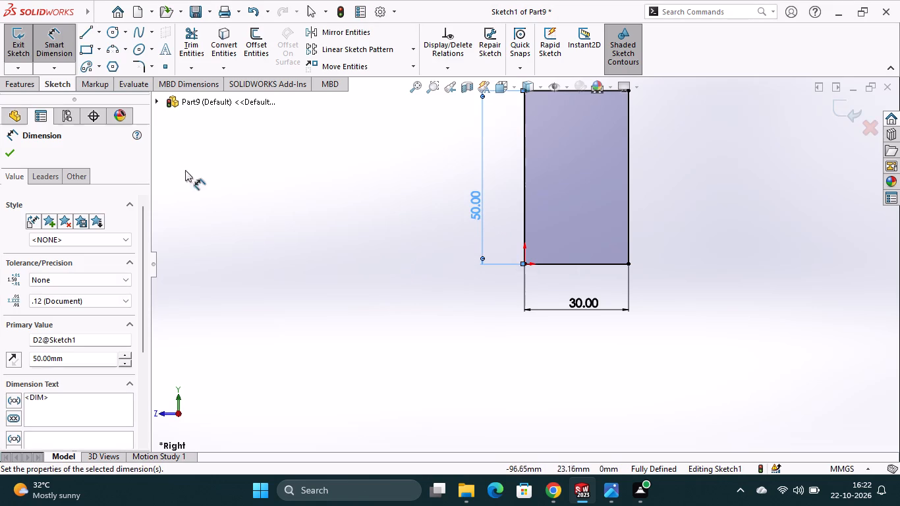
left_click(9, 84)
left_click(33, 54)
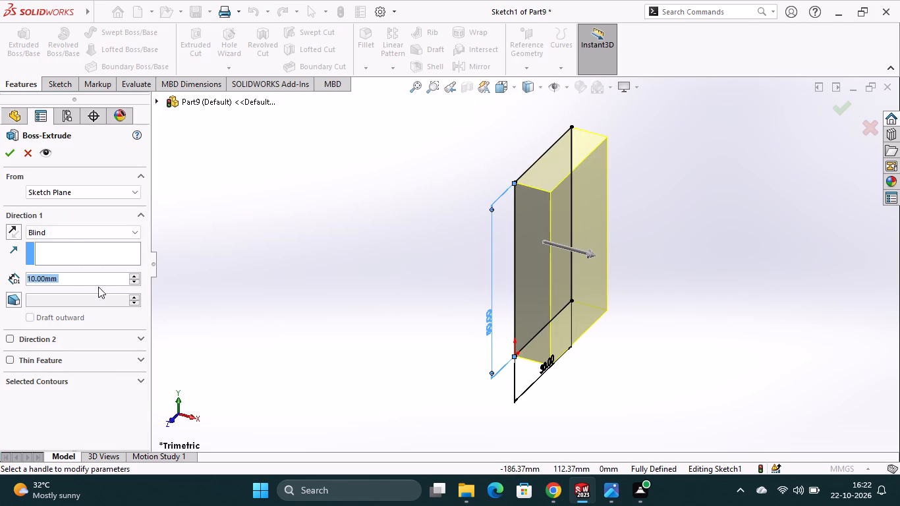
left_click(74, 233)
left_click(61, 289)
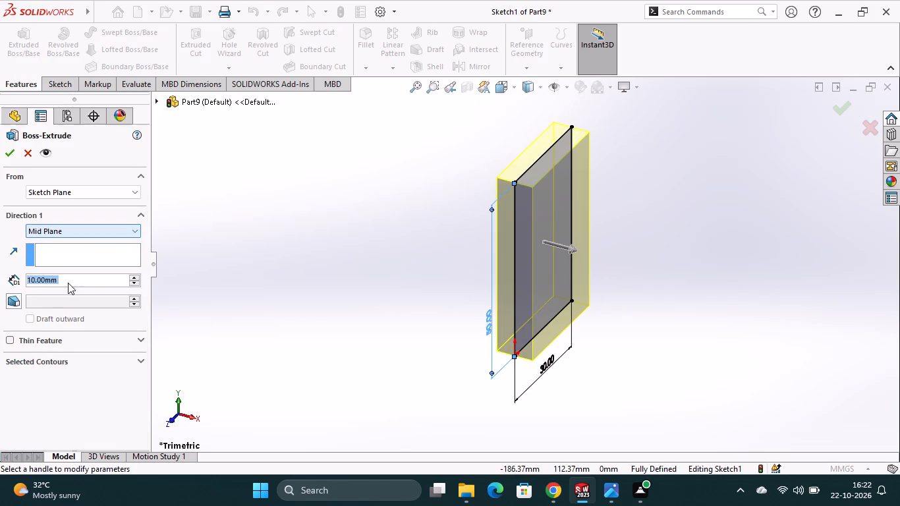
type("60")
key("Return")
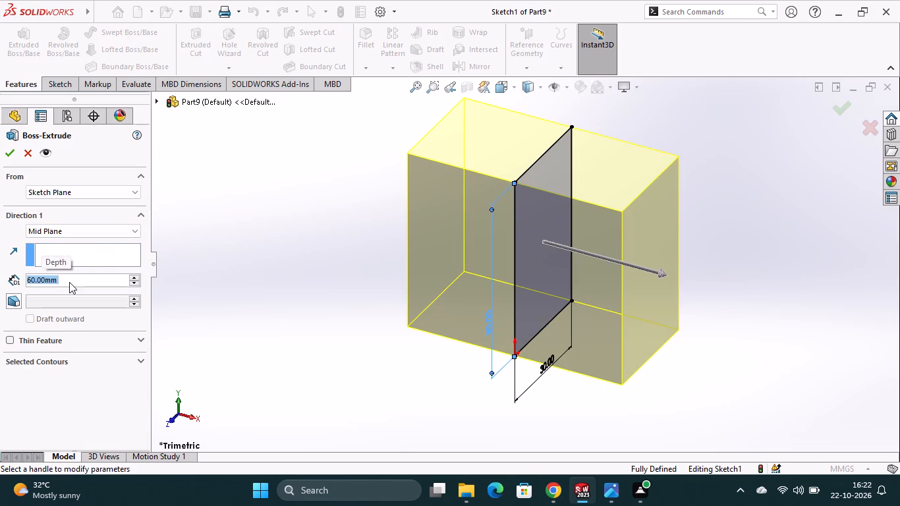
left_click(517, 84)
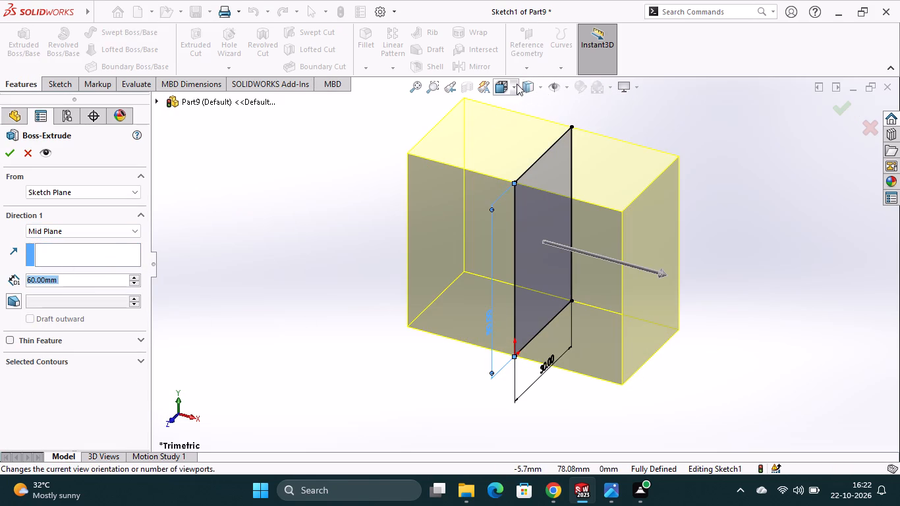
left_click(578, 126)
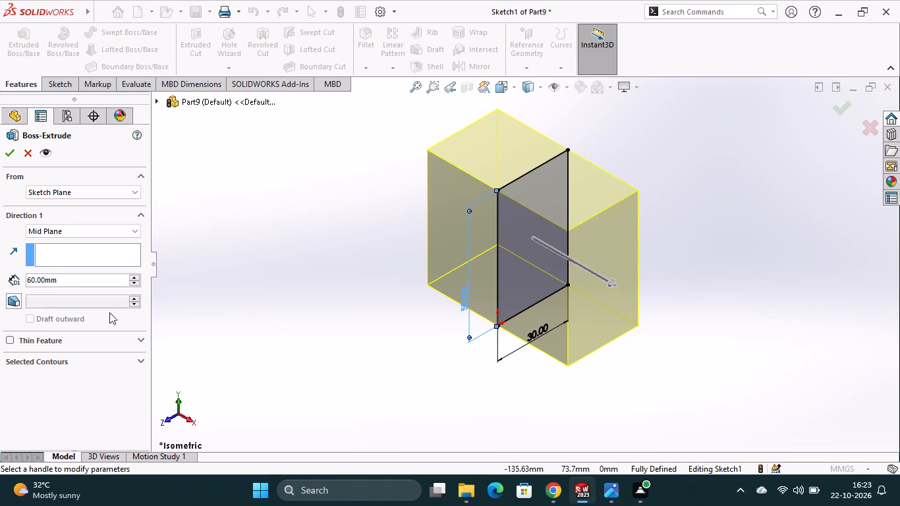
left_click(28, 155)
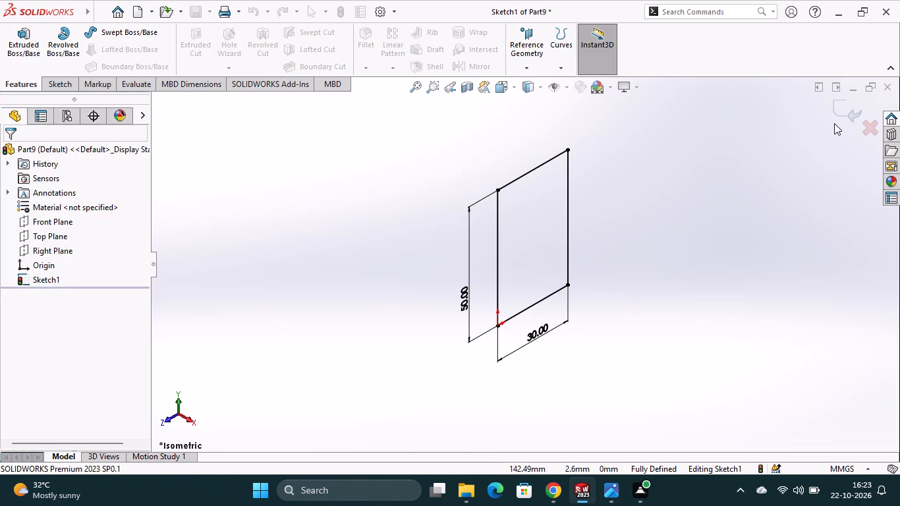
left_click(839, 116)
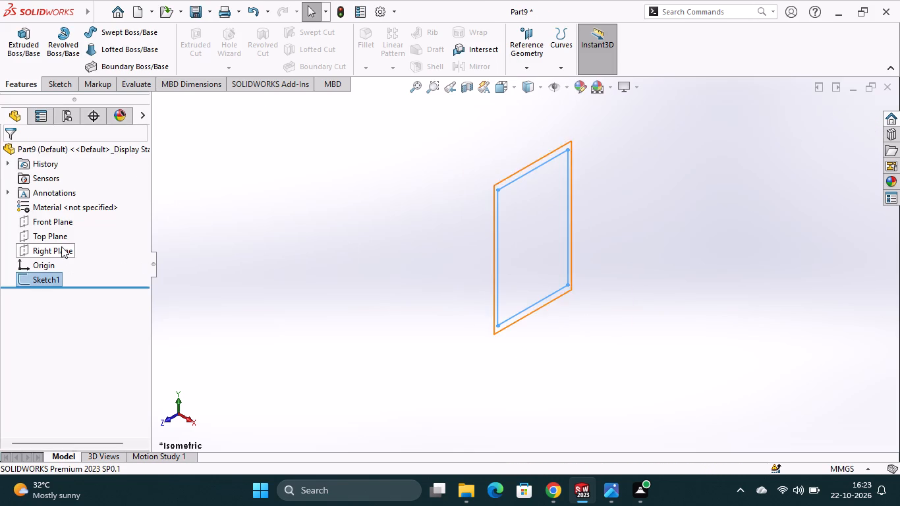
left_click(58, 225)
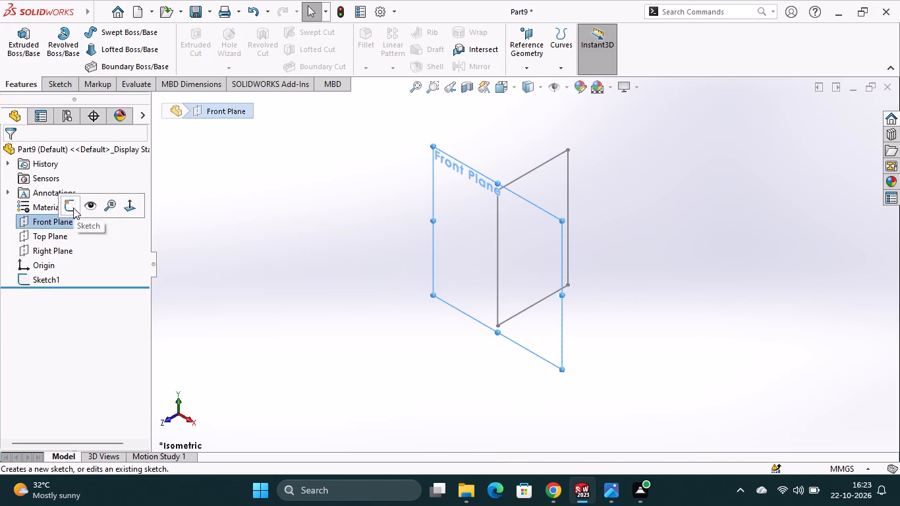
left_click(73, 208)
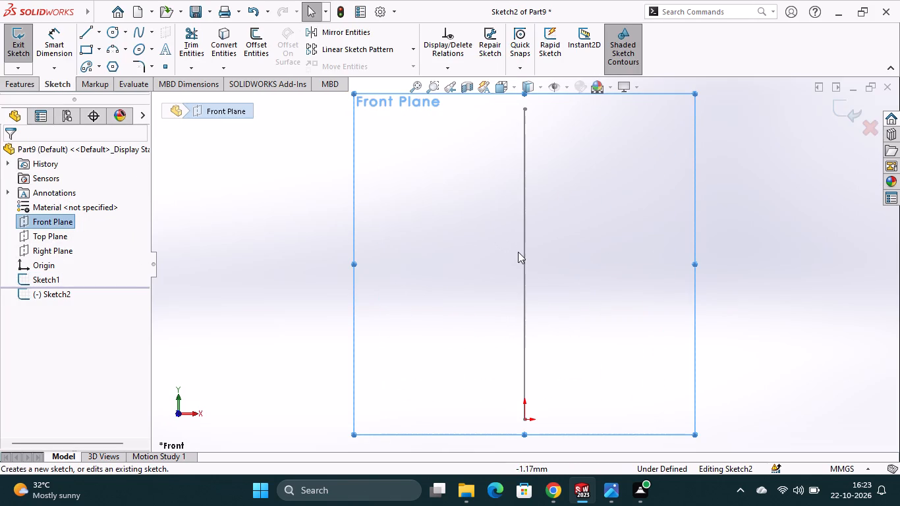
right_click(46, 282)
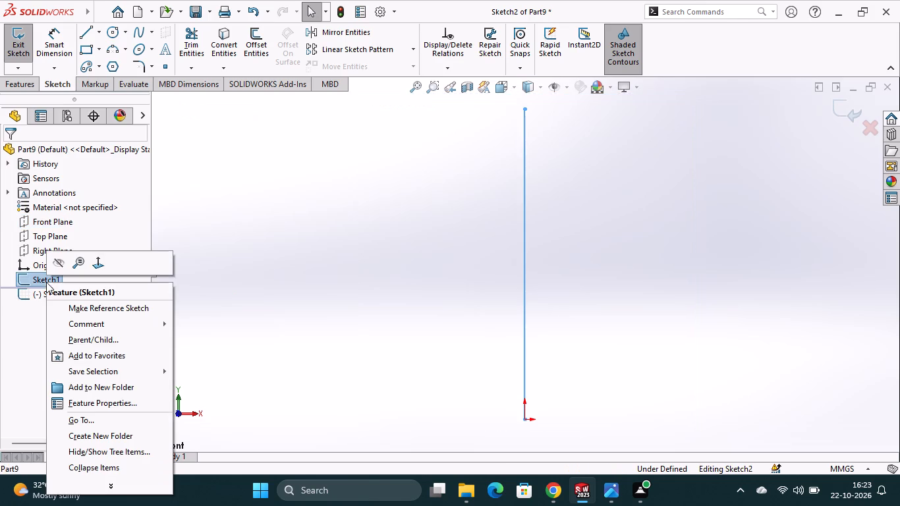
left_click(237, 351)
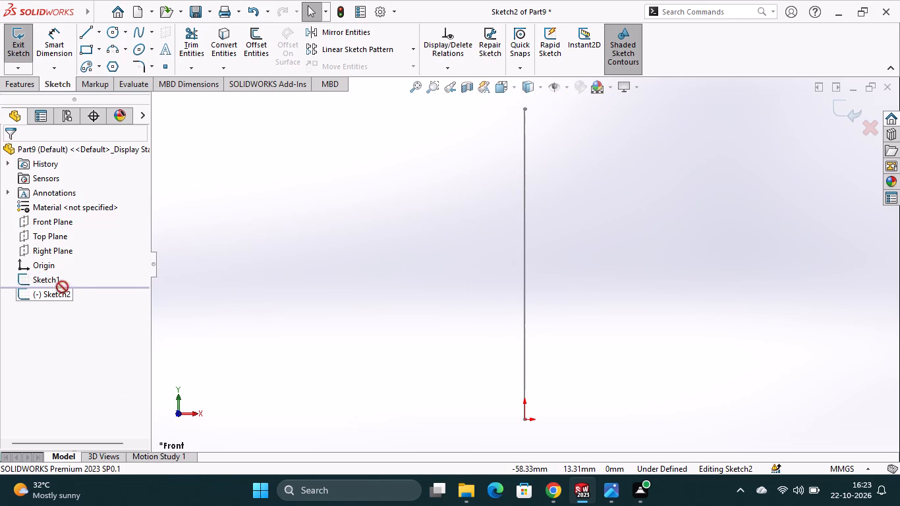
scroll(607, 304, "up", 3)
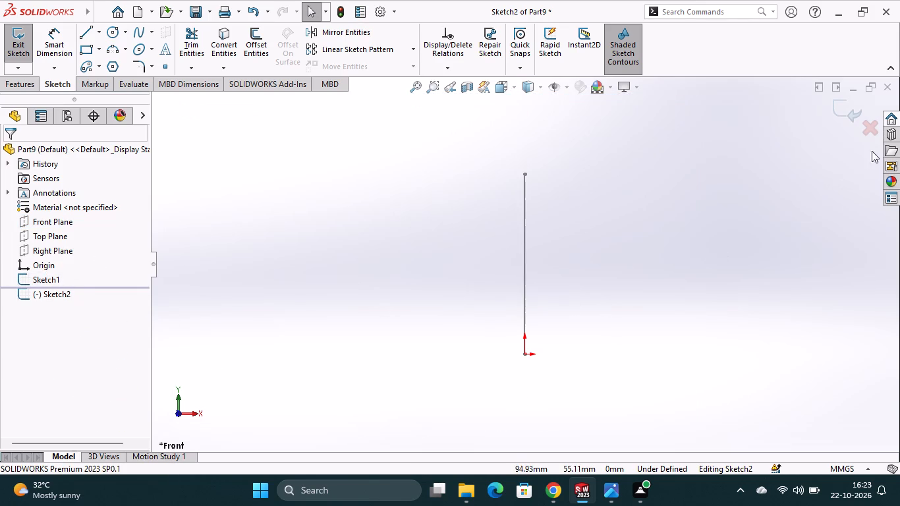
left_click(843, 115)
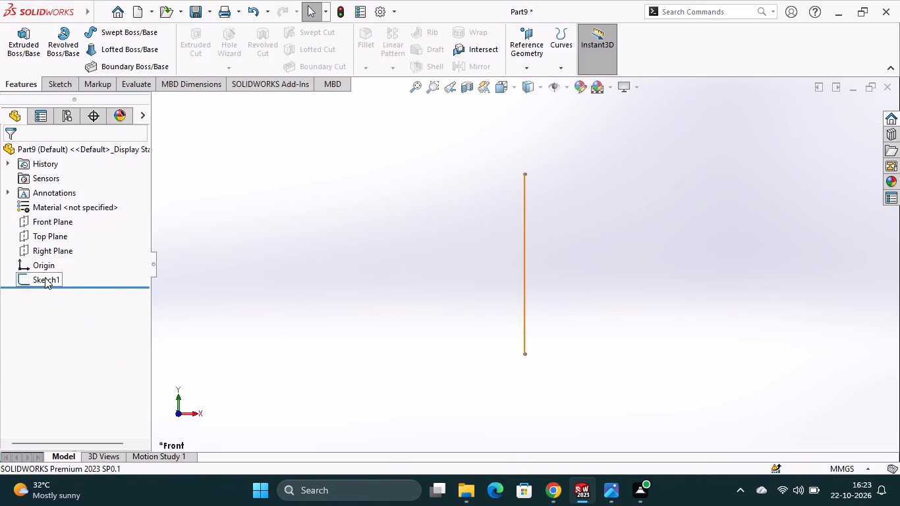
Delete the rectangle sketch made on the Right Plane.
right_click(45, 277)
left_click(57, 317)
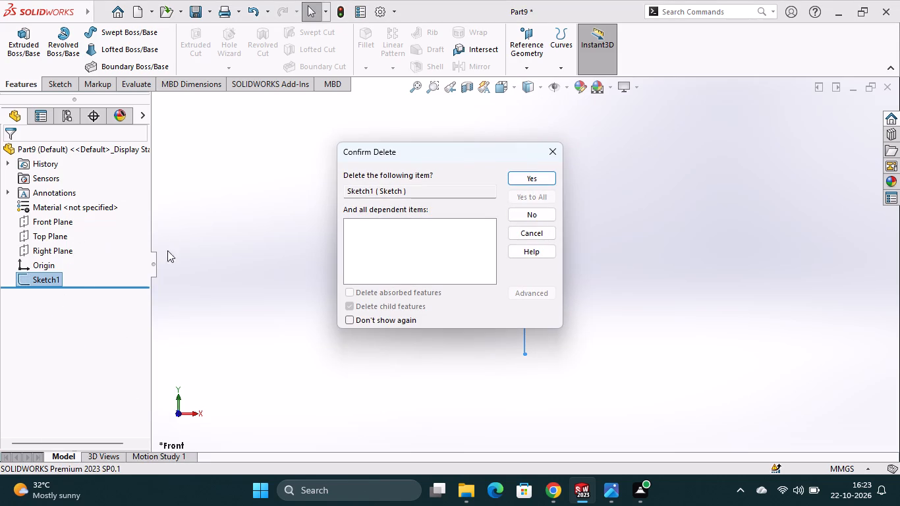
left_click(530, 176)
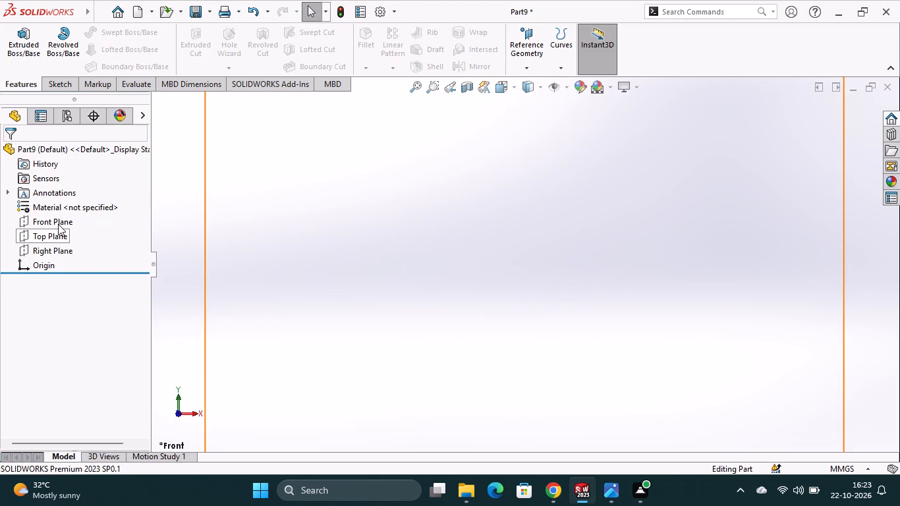
Start a sketch on the Front Plane and draw a corner rectangle about 109 mm wide from the origin.
left_click(58, 224)
left_click(70, 205)
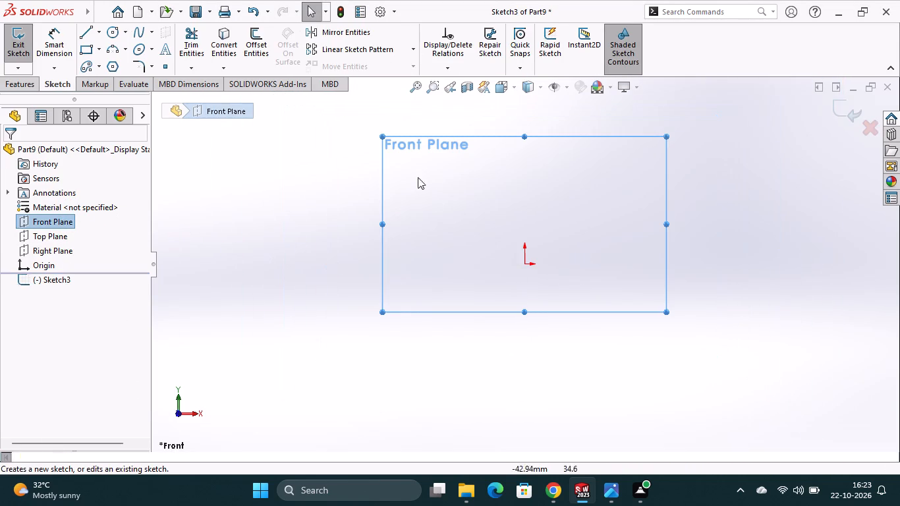
left_click(82, 50)
left_click(525, 265)
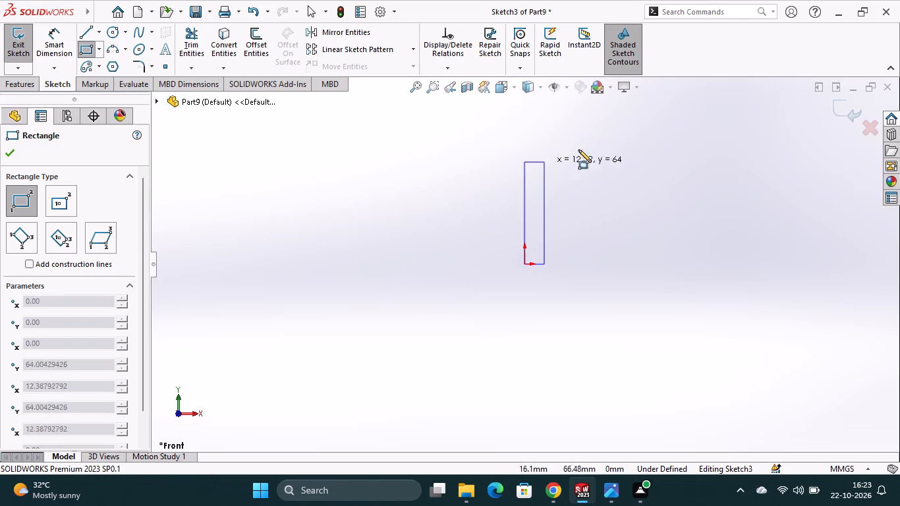
left_click(698, 109)
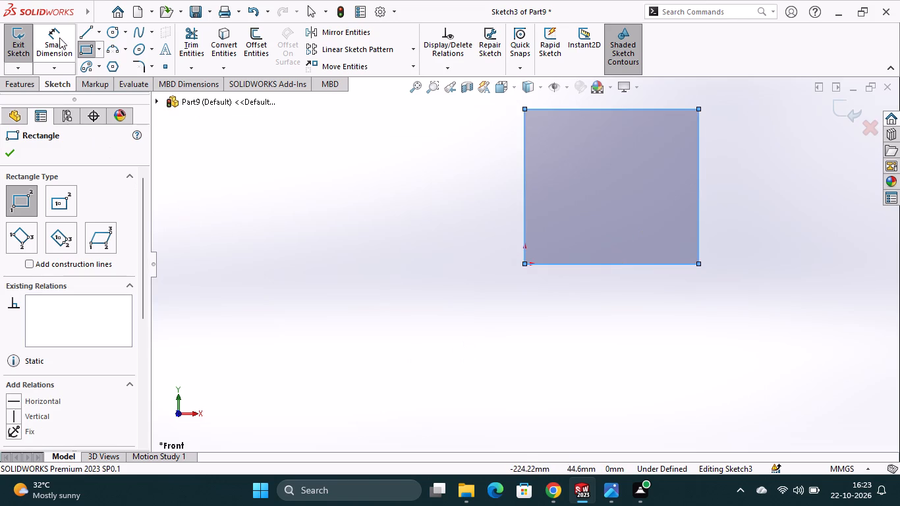
Dimension the Front Plane rectangle with a width of 30 mm and a height of 50 mm.
left_click(59, 38)
left_click(634, 266)
left_click(616, 310)
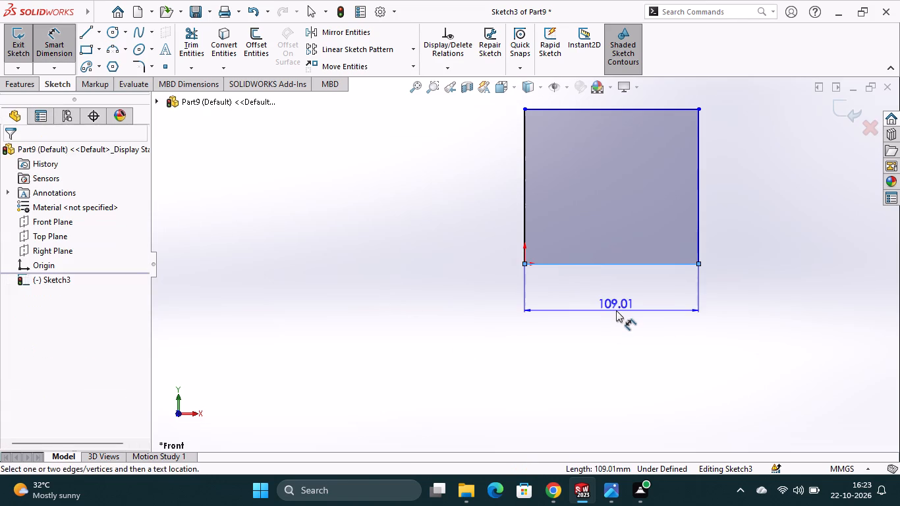
type("30")
key("Return")
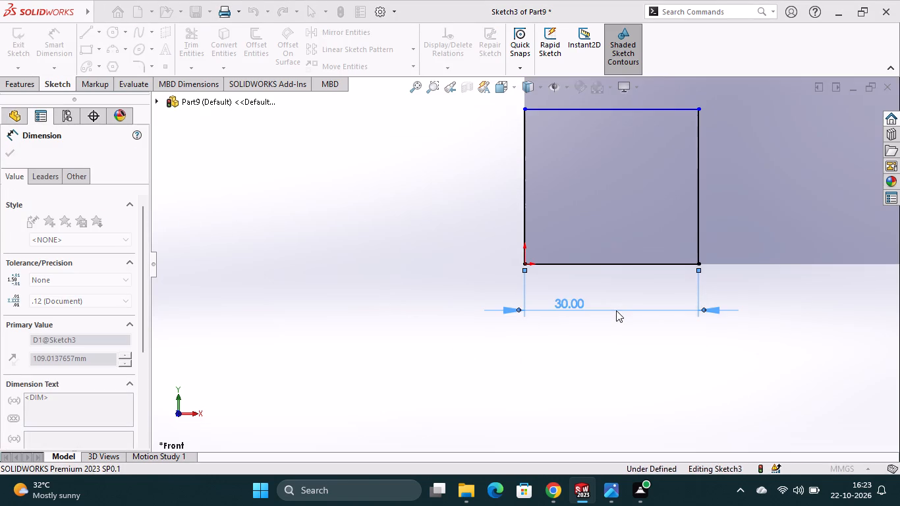
left_click(525, 195)
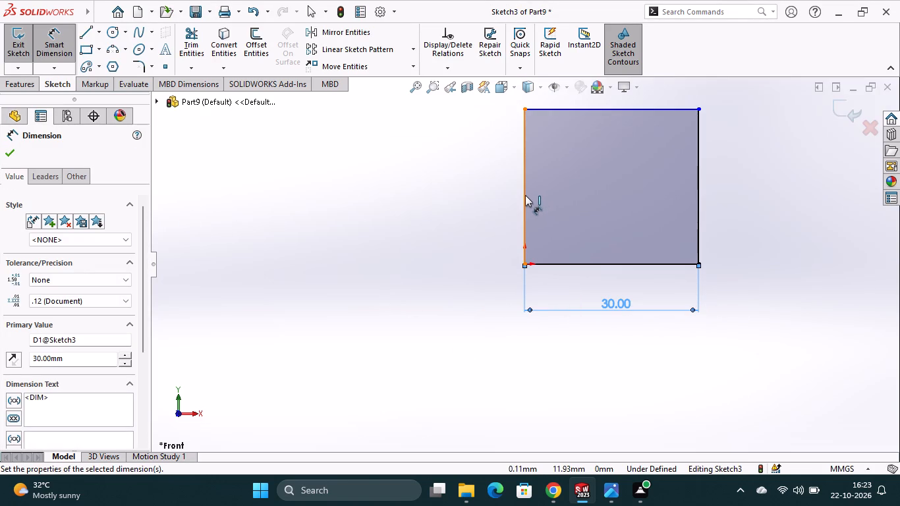
left_click(482, 219)
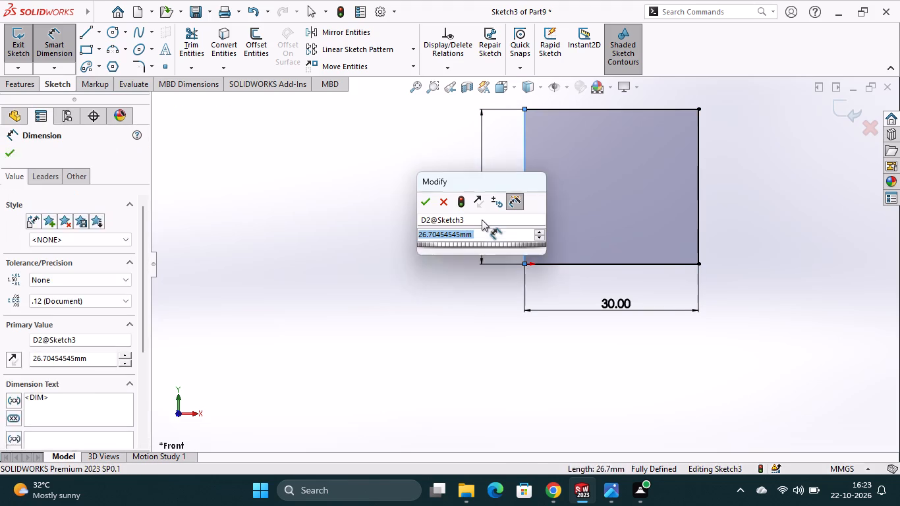
key("6")
key("BackSpace")
key("5")
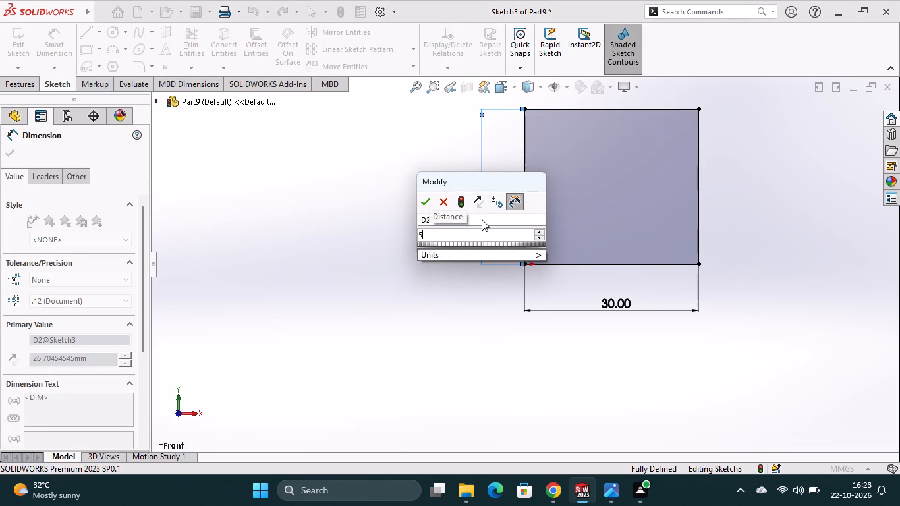
key("0")
key("Return")
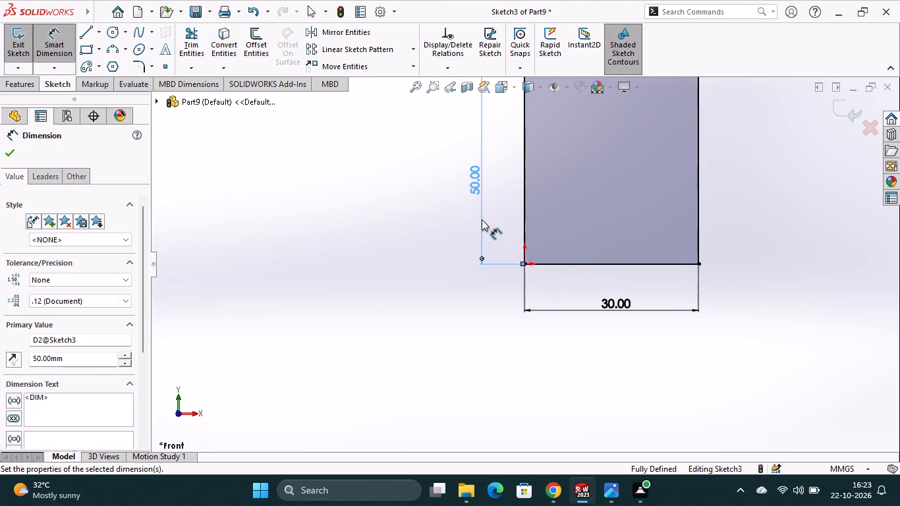
scroll(557, 293, "up", 2)
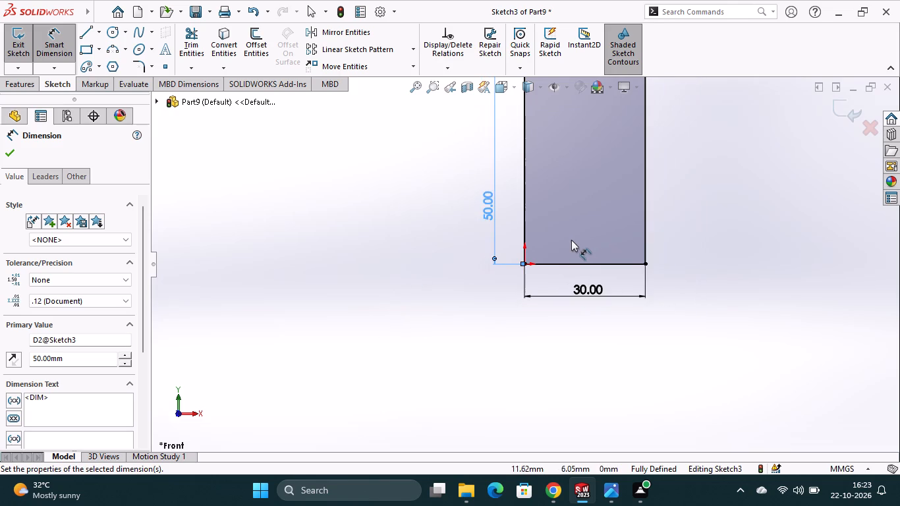
scroll(573, 240, "up", 2)
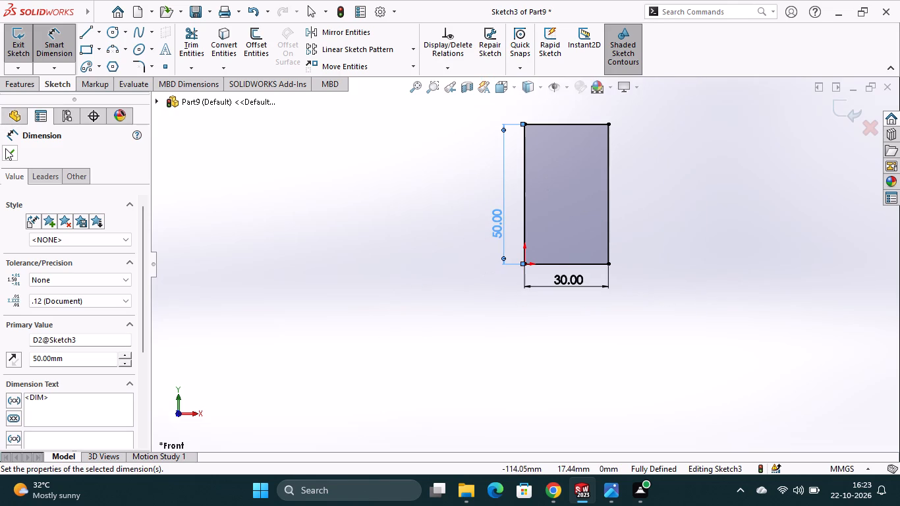
left_click(5, 148)
Extrude the rectangle as a solid boss with the Mid Plane end condition and a depth of 80 mm.
left_click(24, 81)
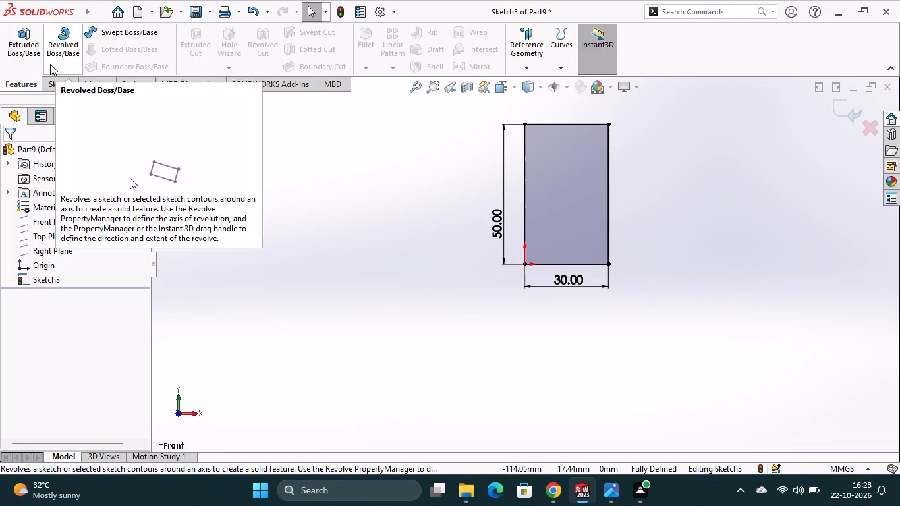
left_click(26, 57)
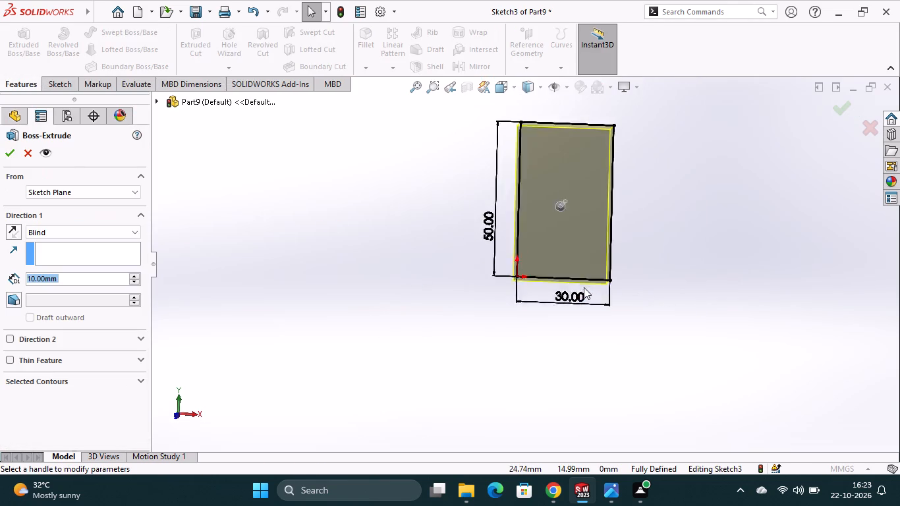
left_click(69, 236)
left_click(62, 283)
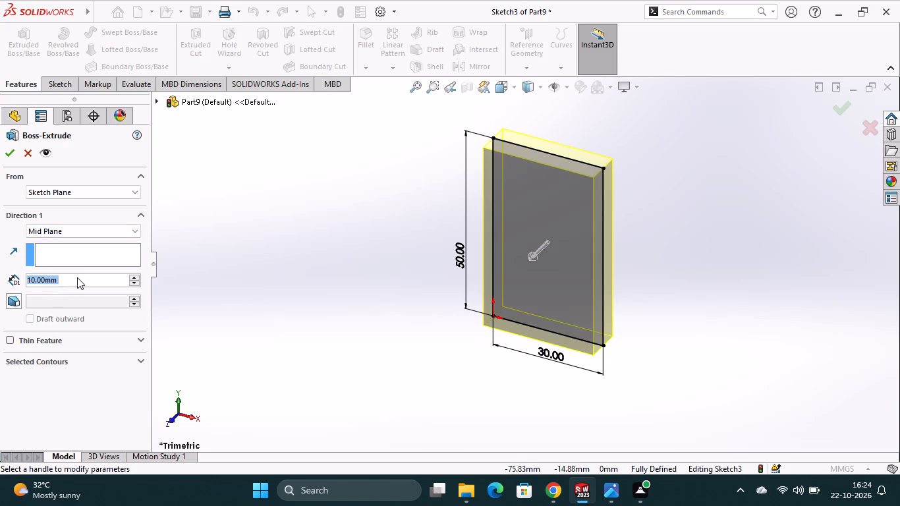
type("60")
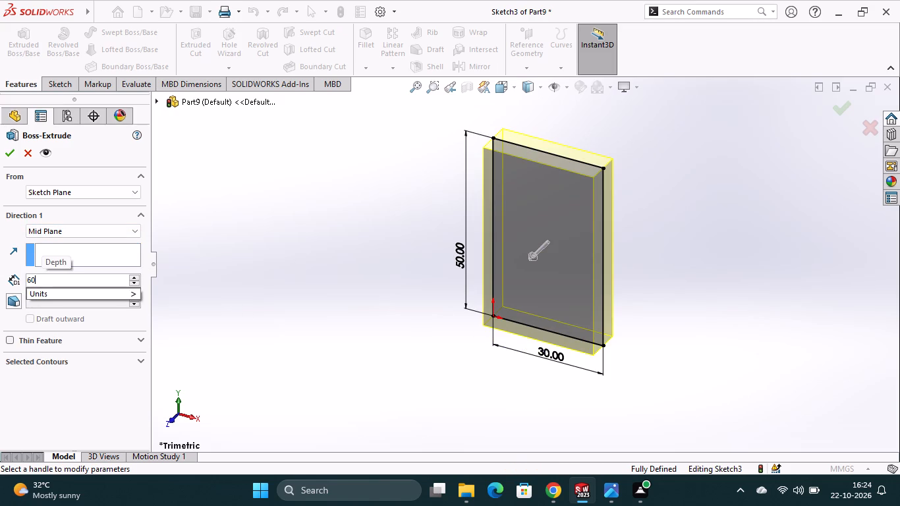
key("Return")
scroll(77, 277, "up", 2)
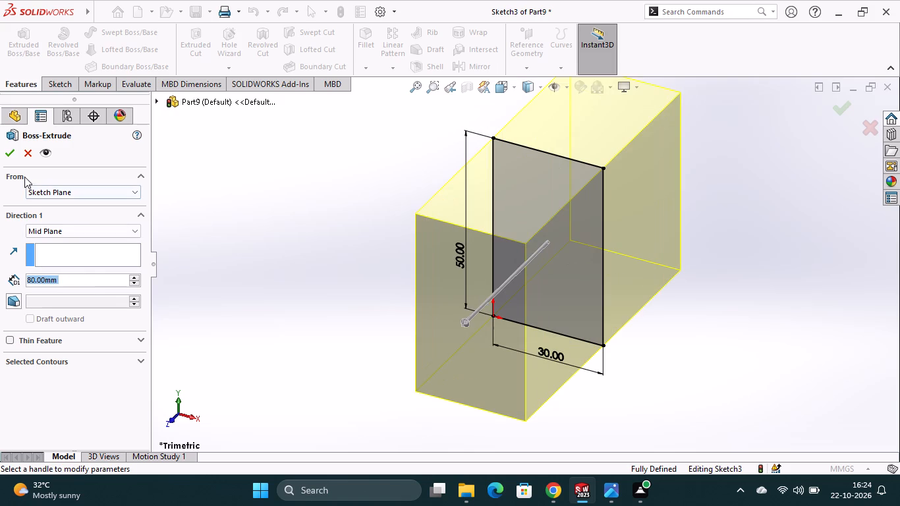
left_click(12, 155)
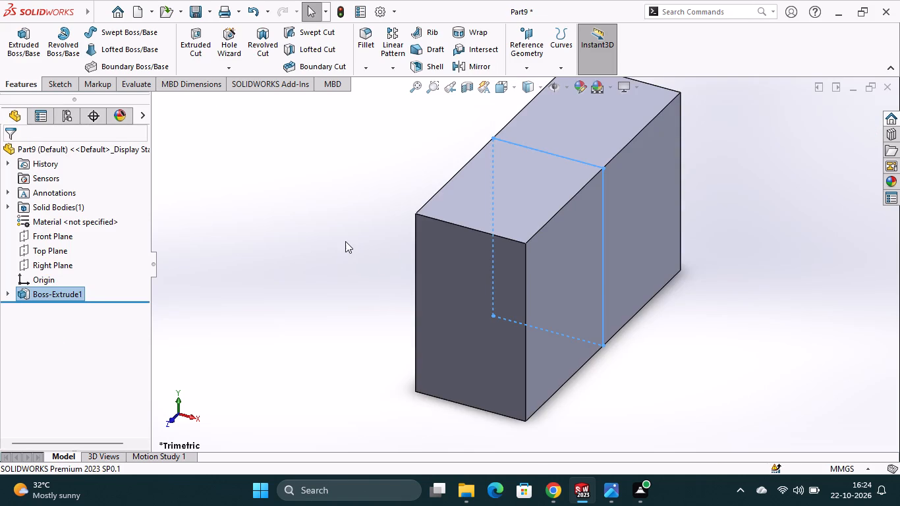
Start a sketch on the block's 80 × 50 mm side face that contains the origin.
left_click(345, 241)
scroll(551, 256, "up", 2)
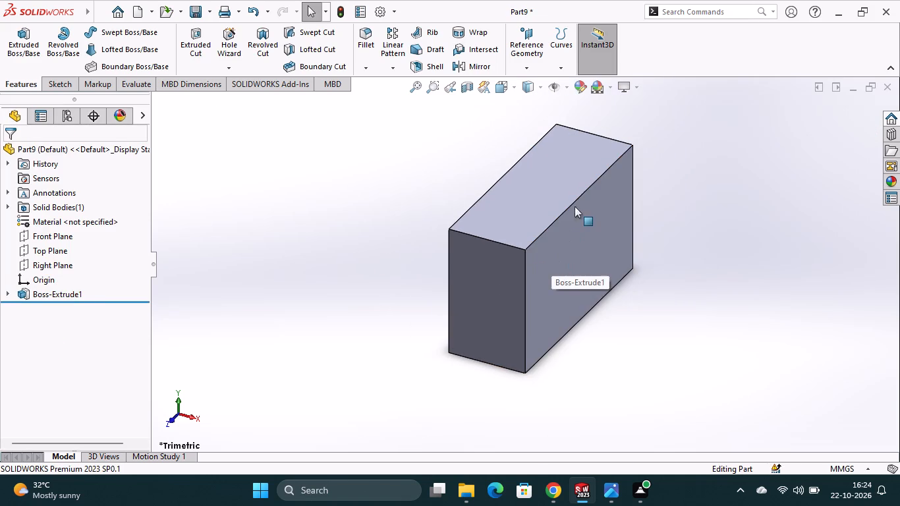
left_click(513, 88)
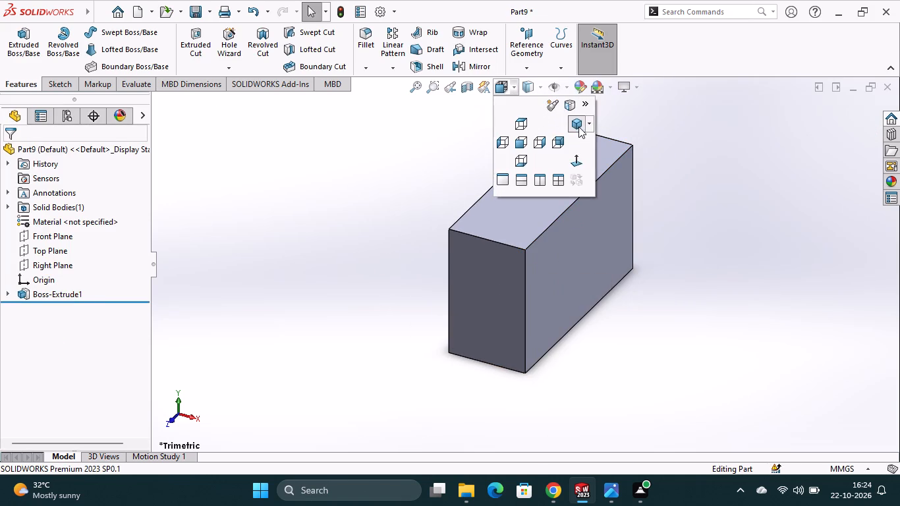
left_click(578, 126)
left_click(634, 322)
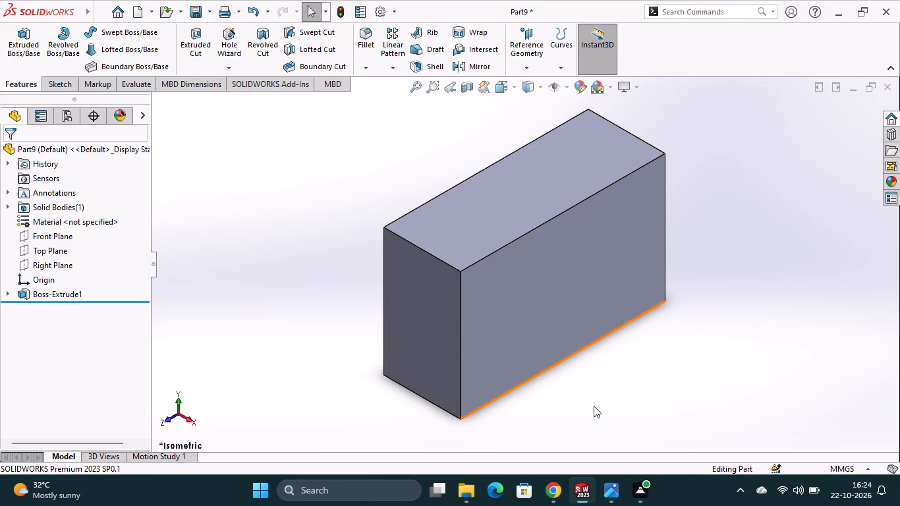
middle_click_drag(334, 362, 376, 384)
scroll(334, 362, "down", 1)
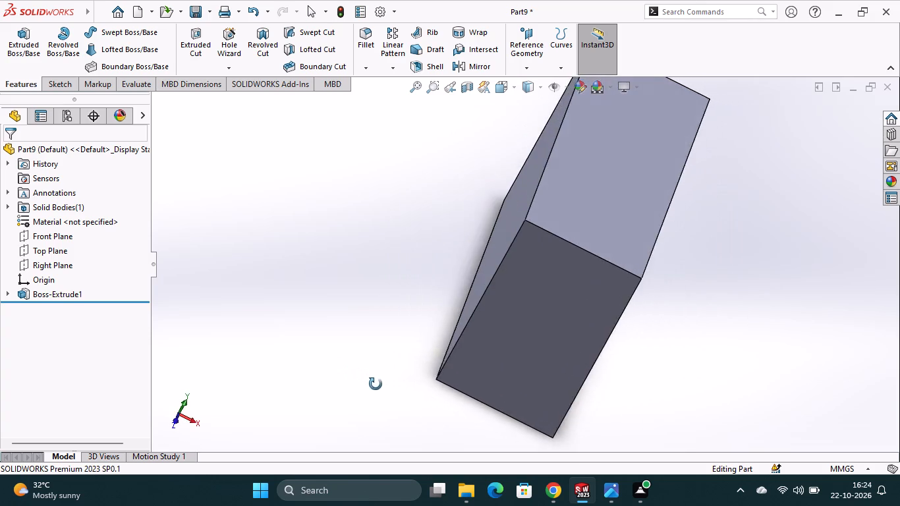
middle_click_drag(376, 384, 378, 386)
scroll(380, 385, "up", 1)
left_click(495, 233)
left_click(548, 196)
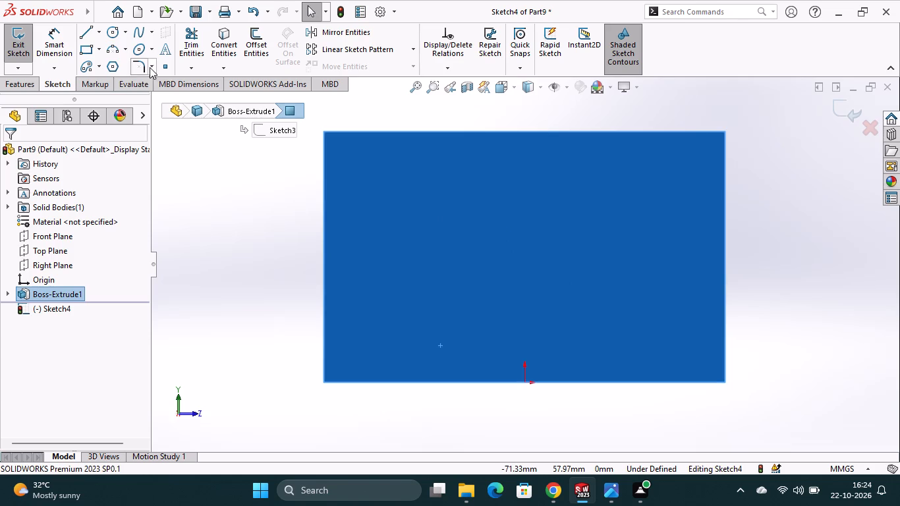
Draw a line about 65 mm long on the face's top edge, continuing vertically from its +Z end down to the bottom edge.
left_click(99, 52)
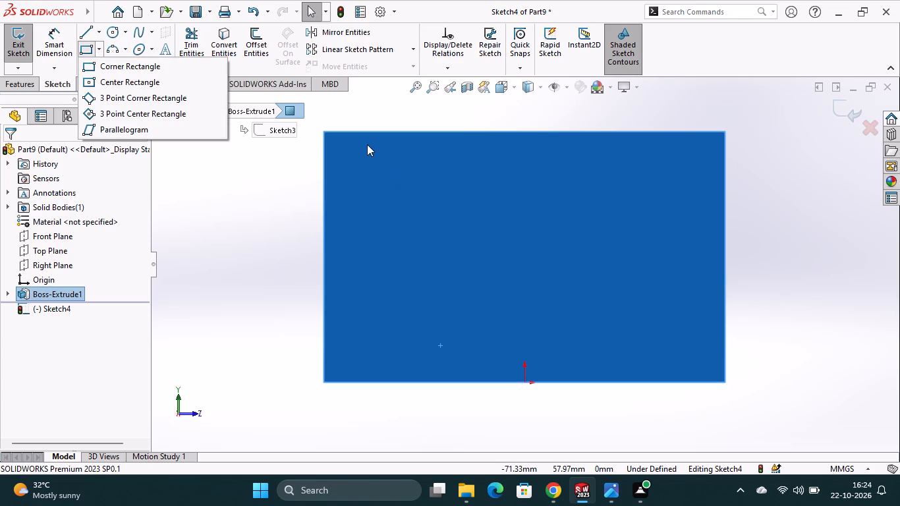
left_click(361, 132)
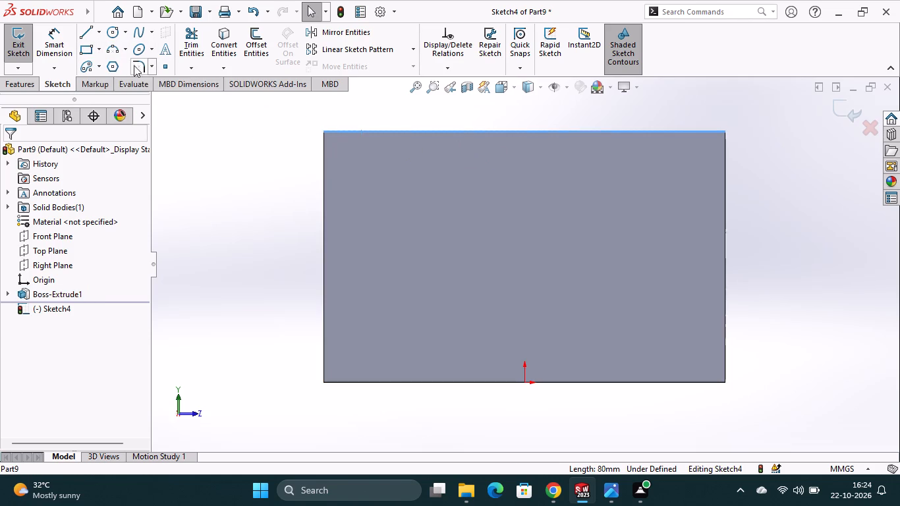
left_click(89, 35)
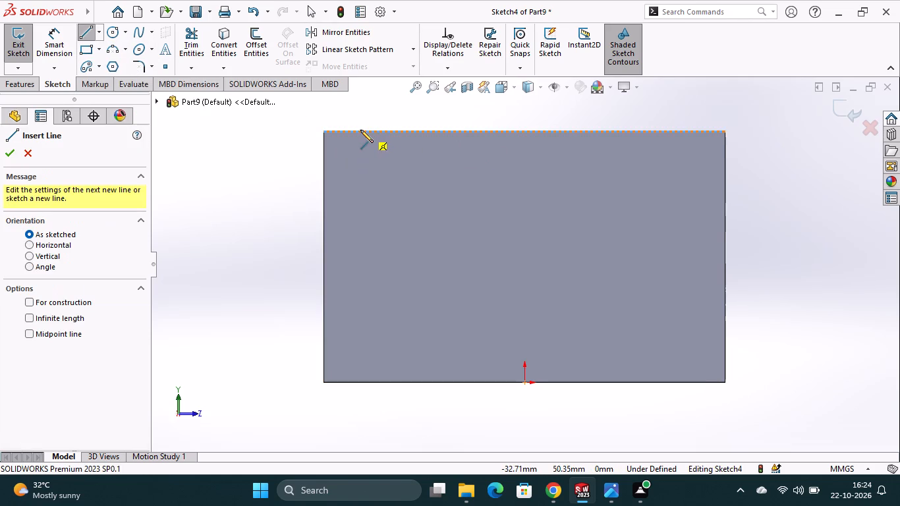
left_click(360, 130)
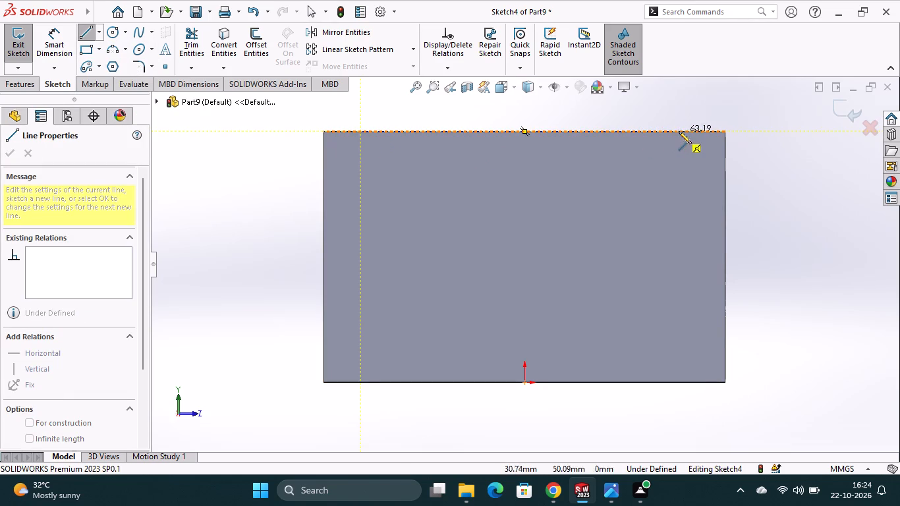
left_click(686, 131)
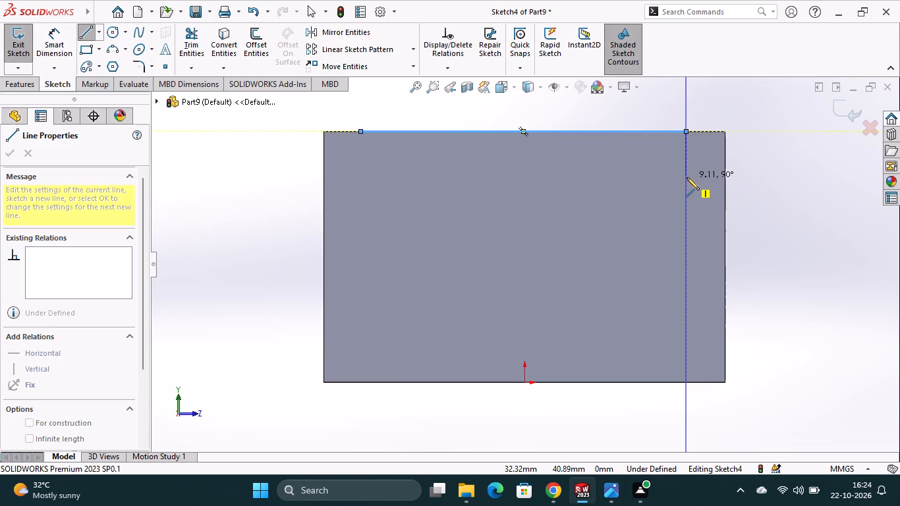
left_click(685, 381)
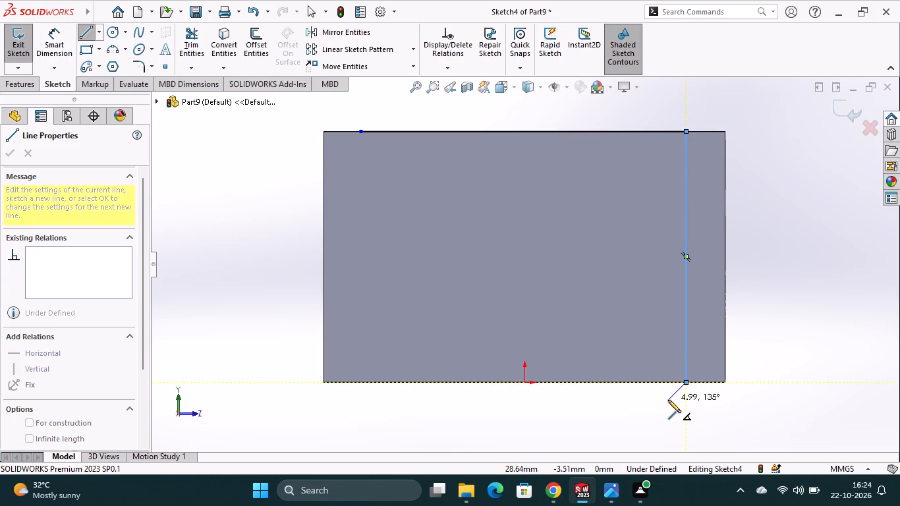
key("Escape")
Dimension the line on the face's top edge to a length of 35 mm.
left_click(61, 38)
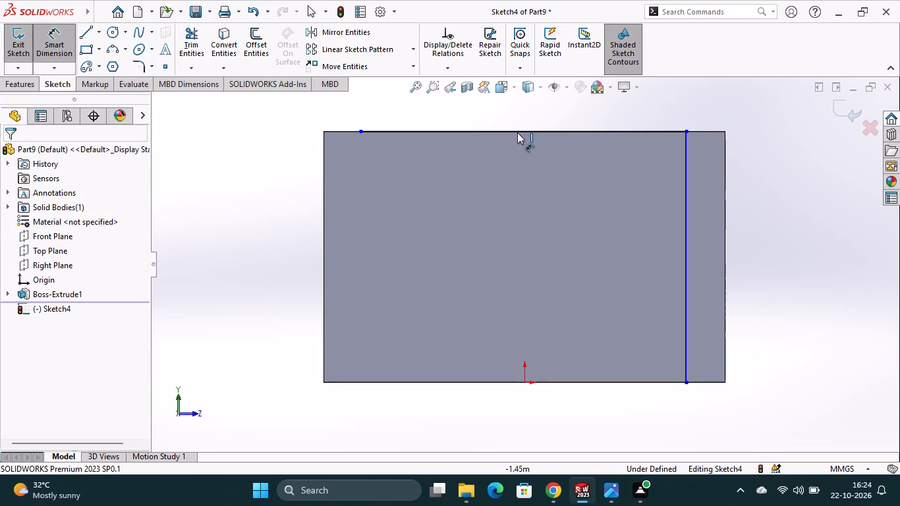
left_click(518, 132)
left_click(522, 109)
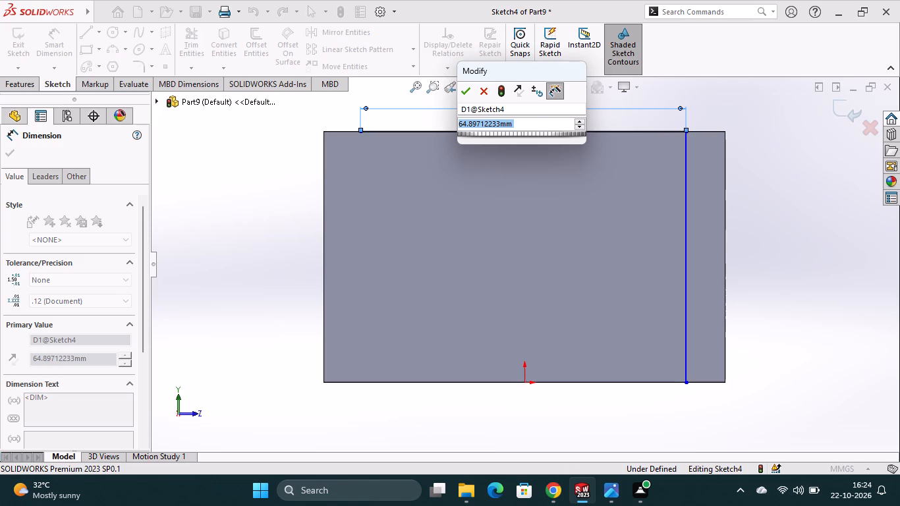
type("35")
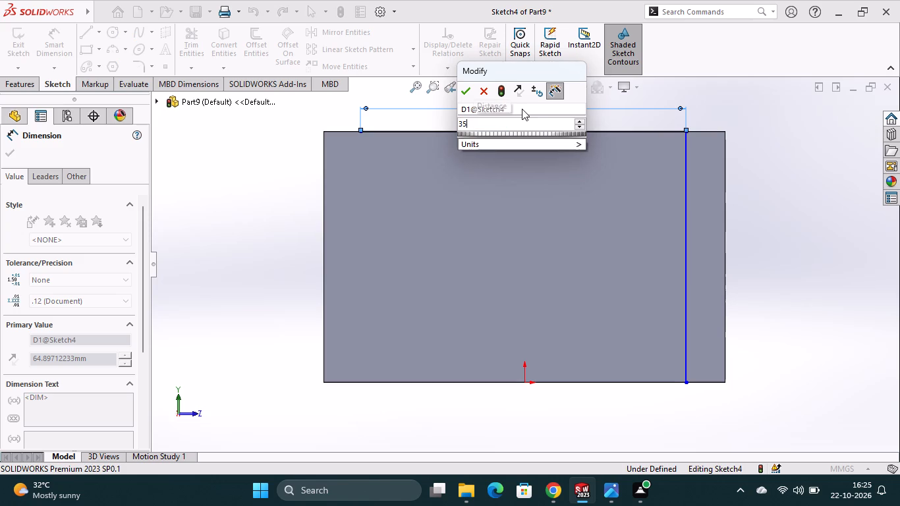
key("Return")
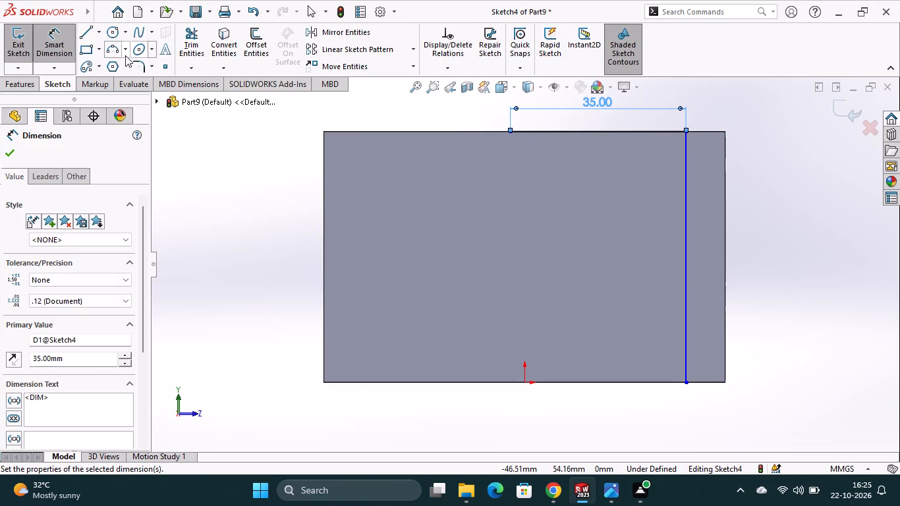
Draw a vertical centerline about 56 mm long from the origin to above the face's top edge.
left_click(99, 33)
left_click(113, 69)
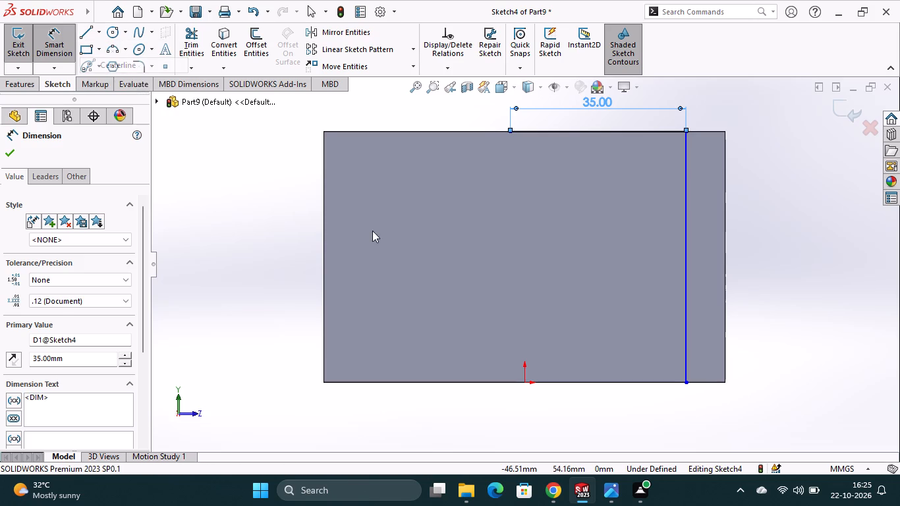
left_click(523, 382)
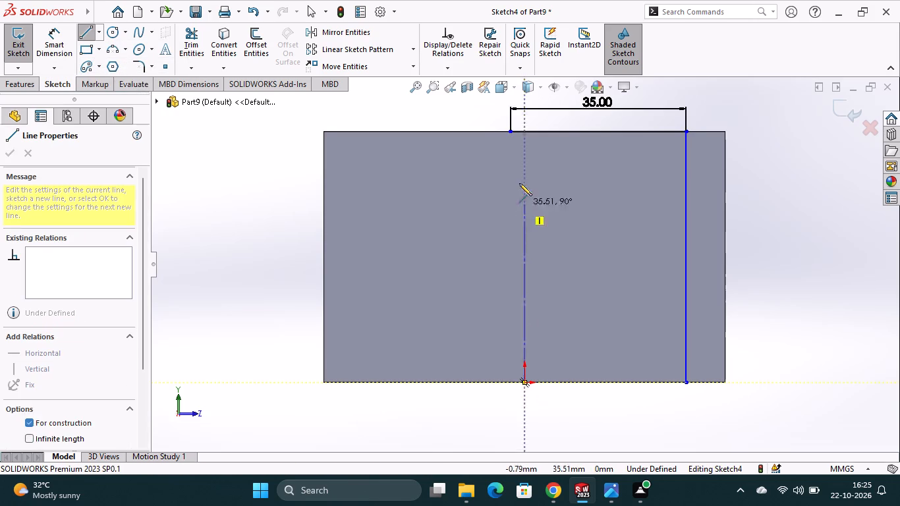
left_click(524, 101)
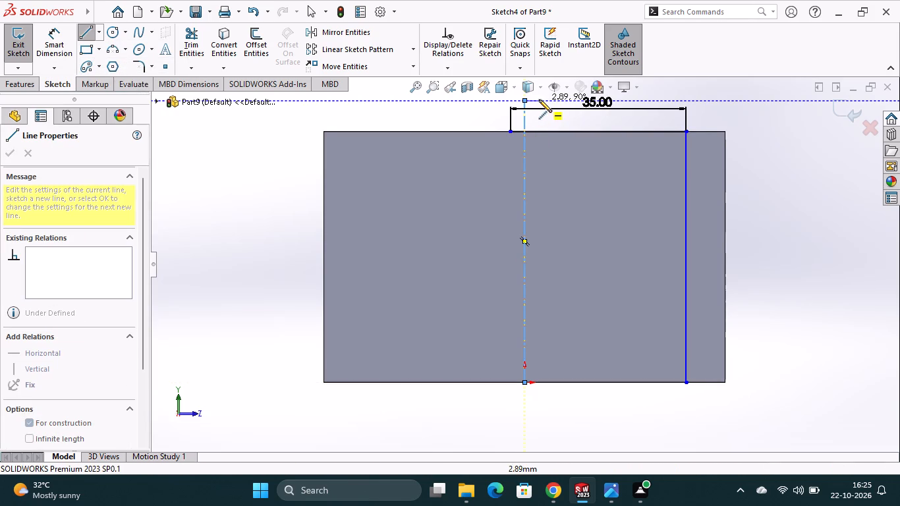
key("Escape")
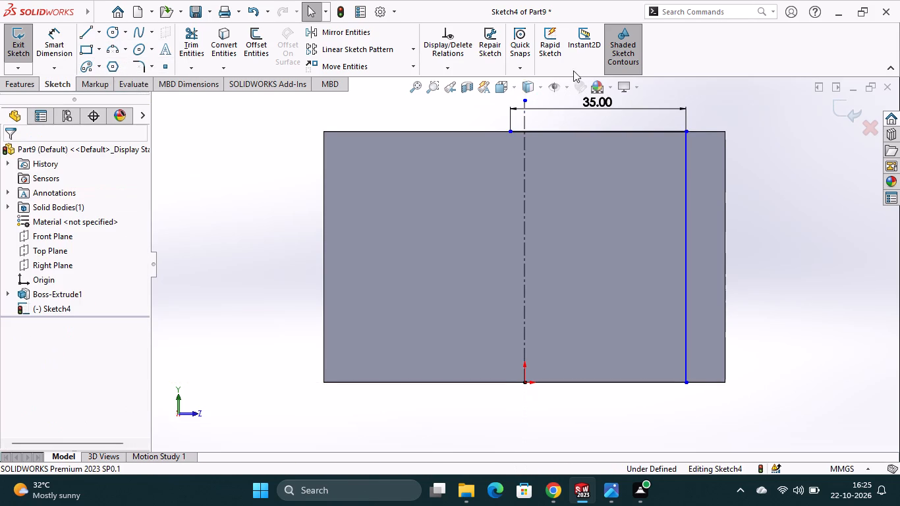
Dimension the sketched vertical line at 35/2 (17.5 mm) from the centerline.
scroll(621, 174, "up", 2)
left_click(524, 217)
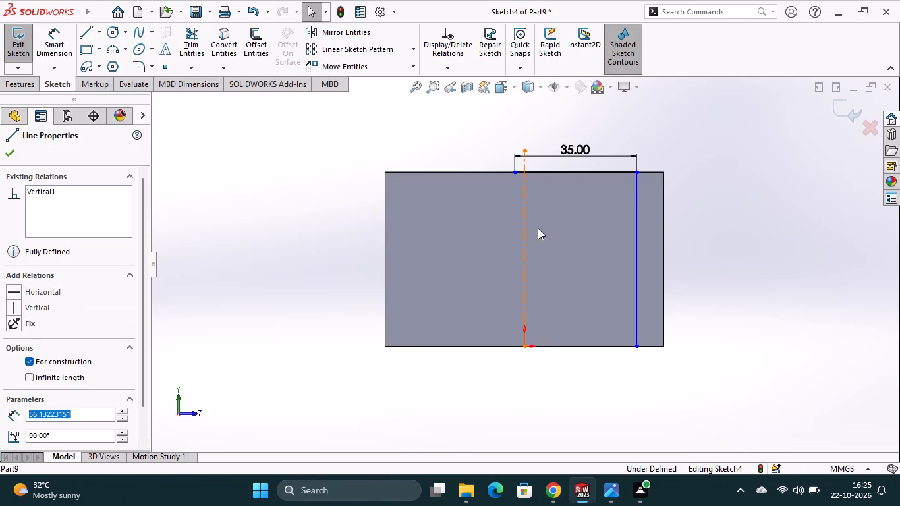
left_click(54, 44)
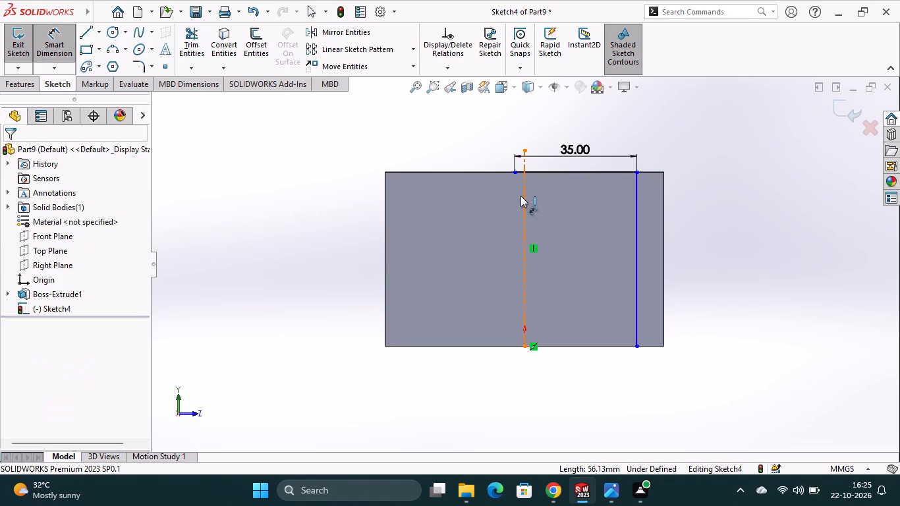
left_click(523, 194)
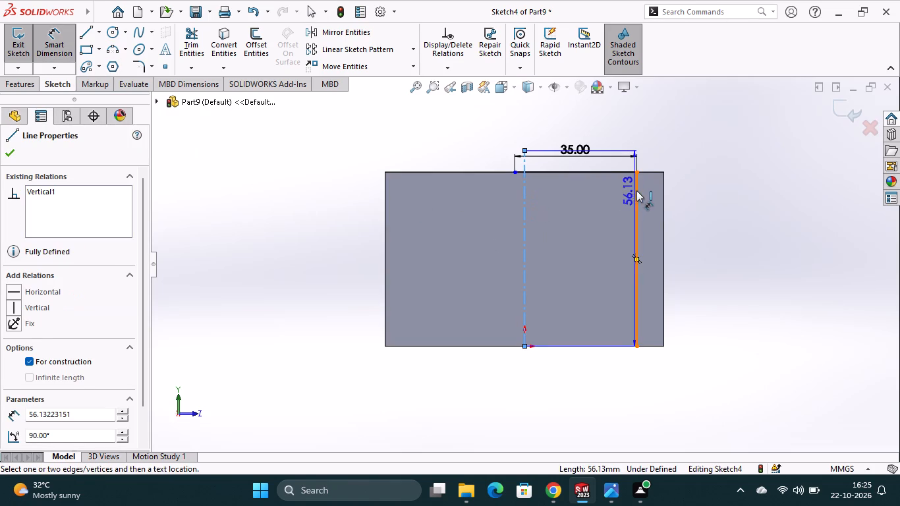
left_click(636, 190)
left_click(590, 134)
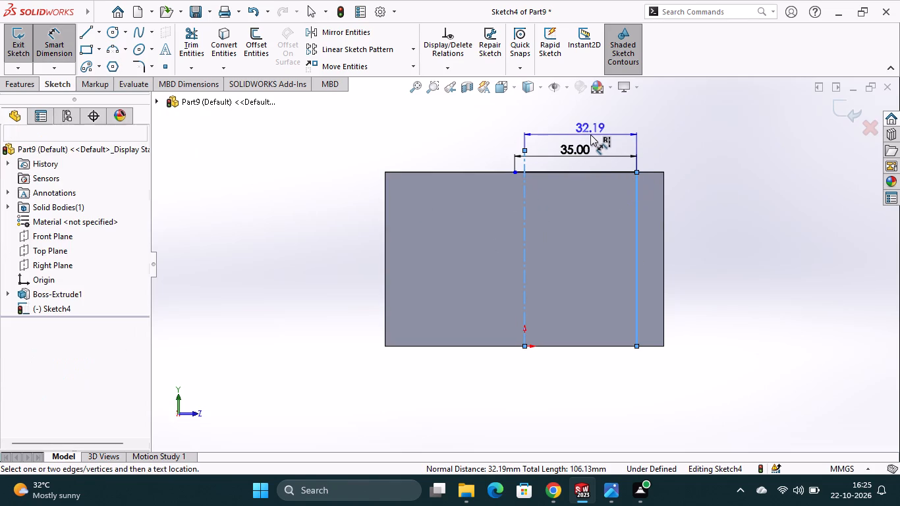
type("35/2")
key("Return")
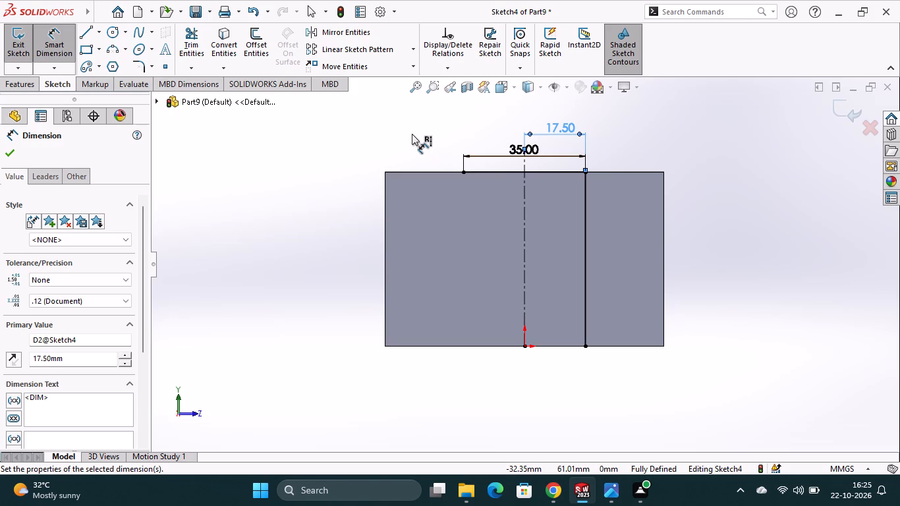
left_click(412, 134)
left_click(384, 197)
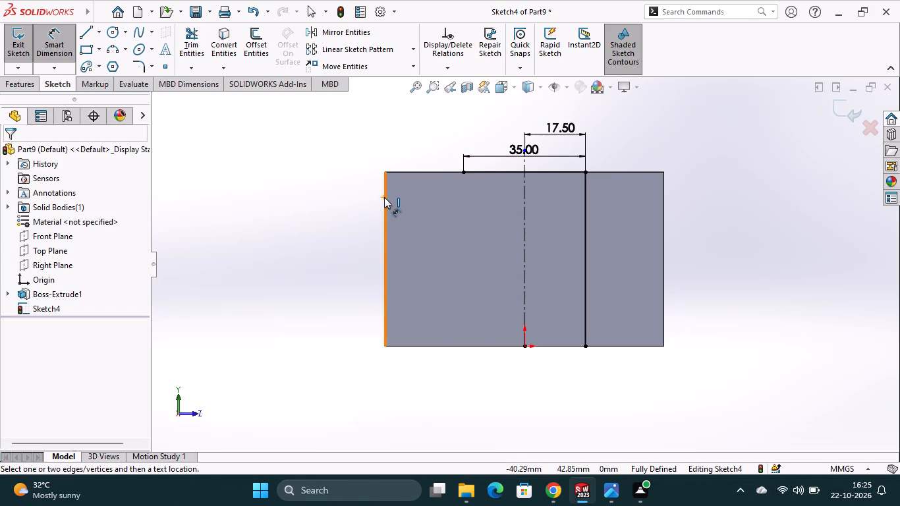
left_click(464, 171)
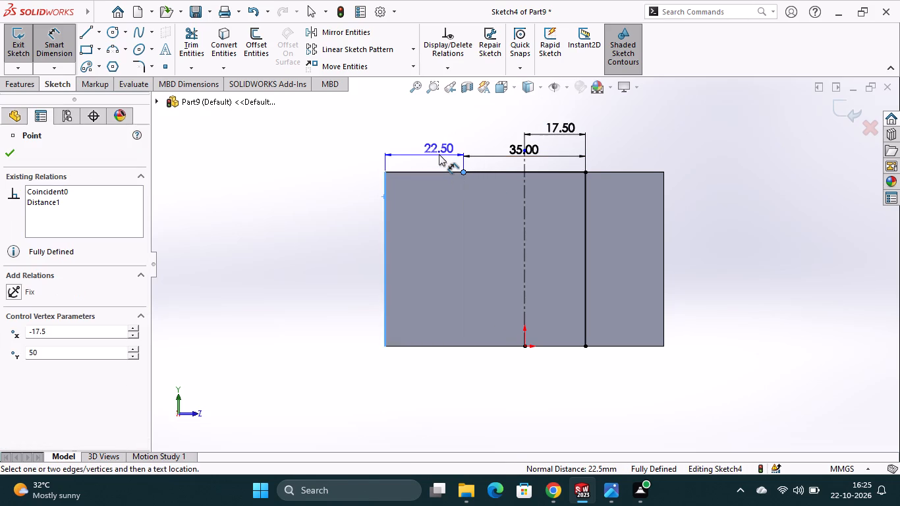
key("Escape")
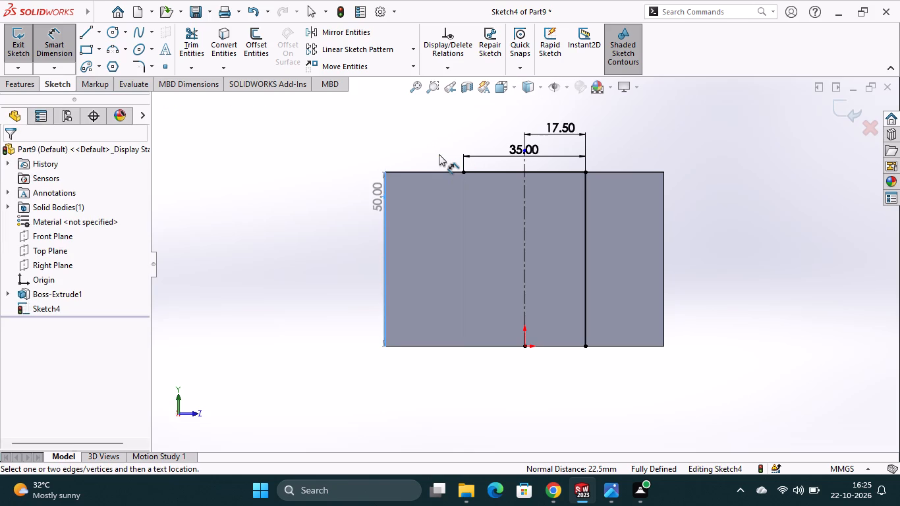
Close the 35 × 50 mm profile with a vertical line from the top line's -Z end and a line along the bottom edge.
left_click(89, 34)
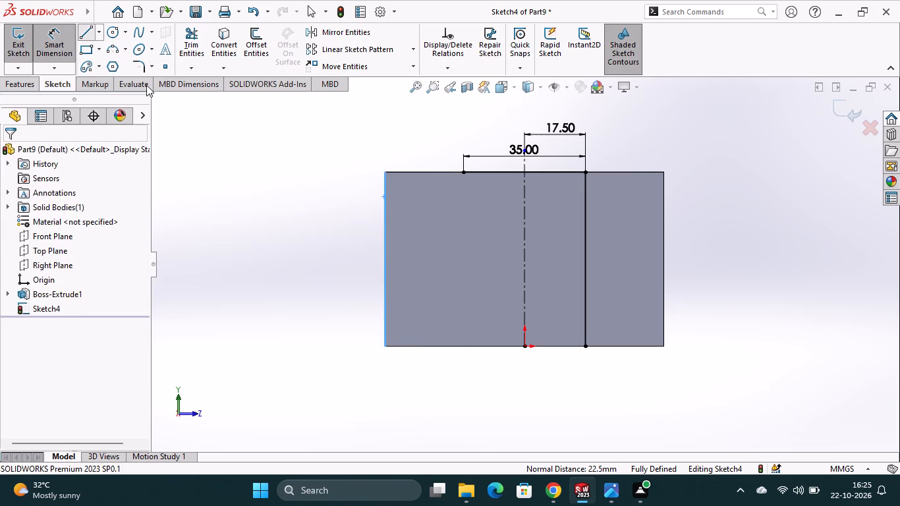
left_click(463, 174)
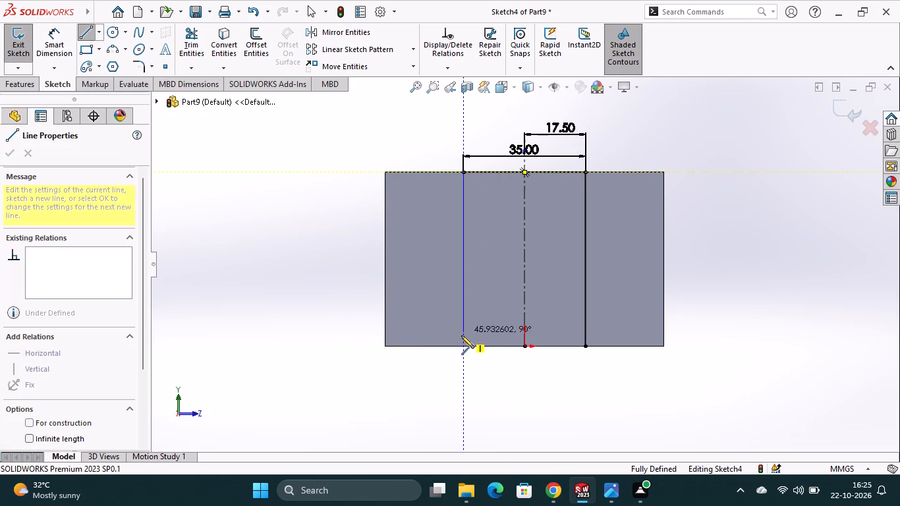
left_click(464, 347)
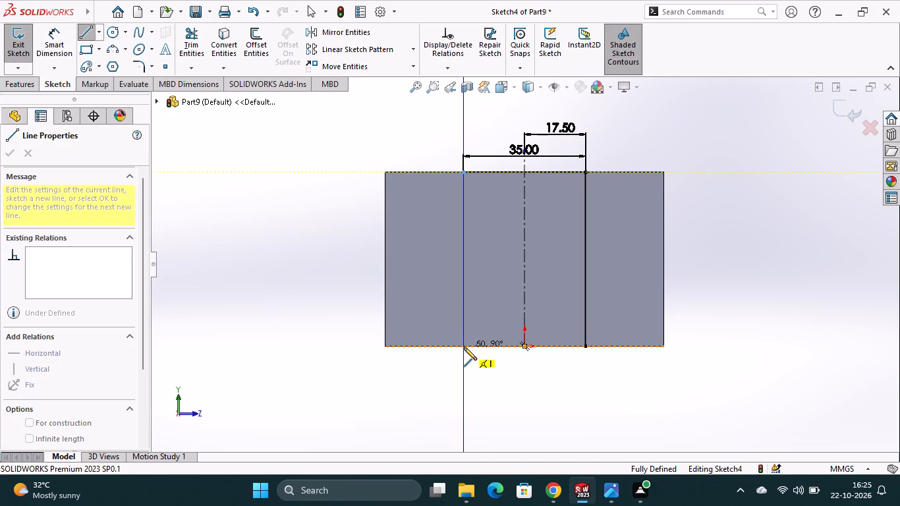
left_click(585, 346)
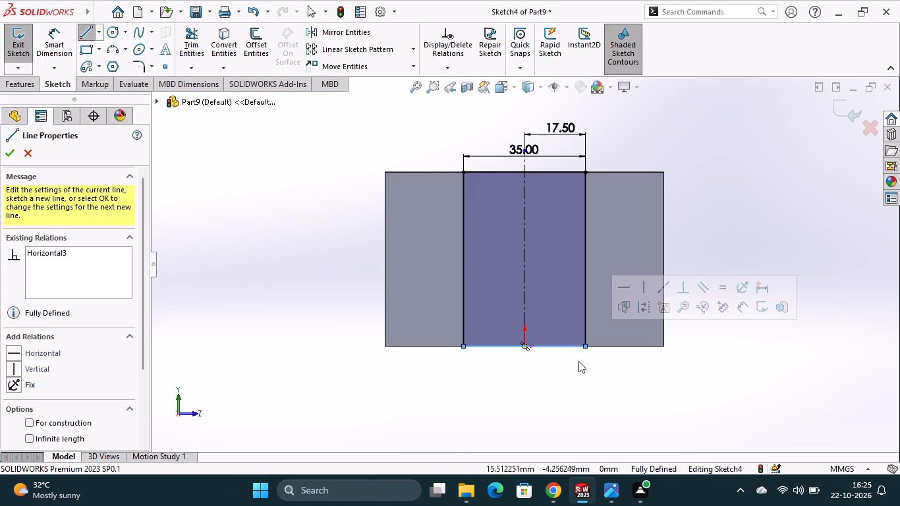
key("Escape")
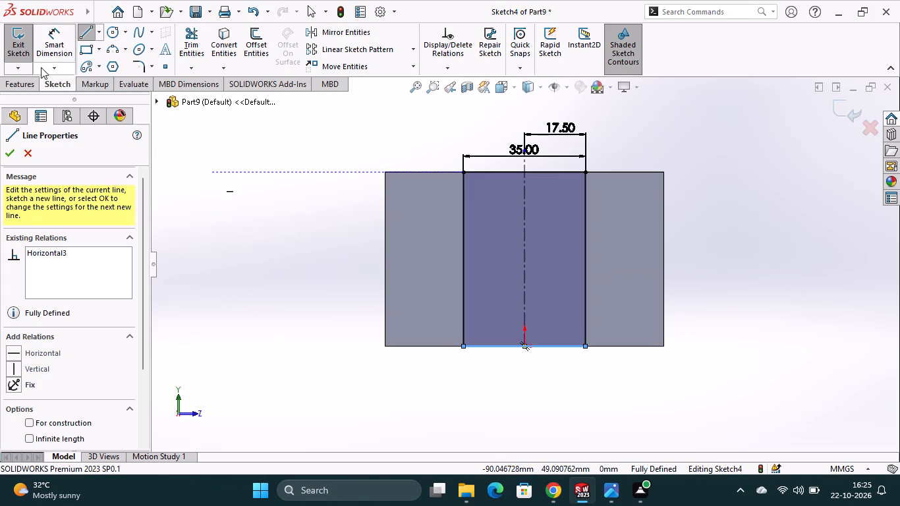
Cut-extrude the closed 35 × 50 mm profile into the block to a blind depth of 10 mm.
left_click(22, 86)
left_click(206, 58)
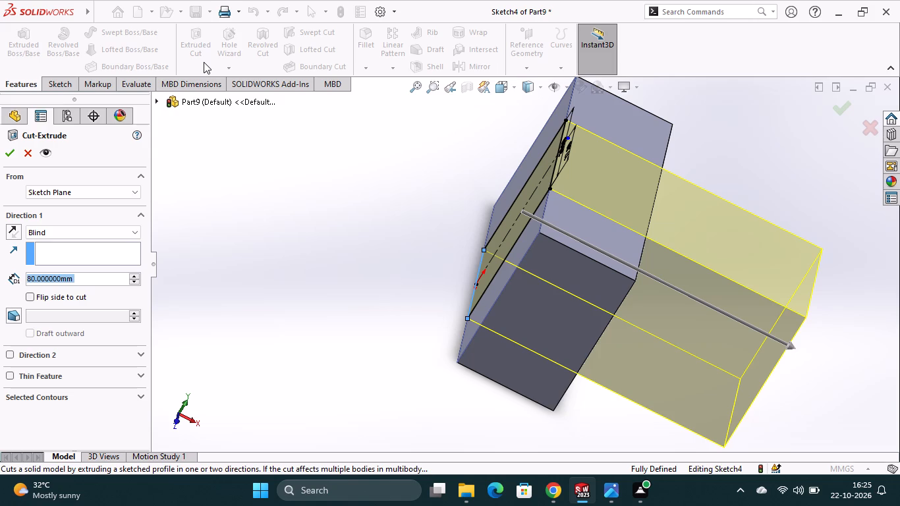
type("10")
key("Return")
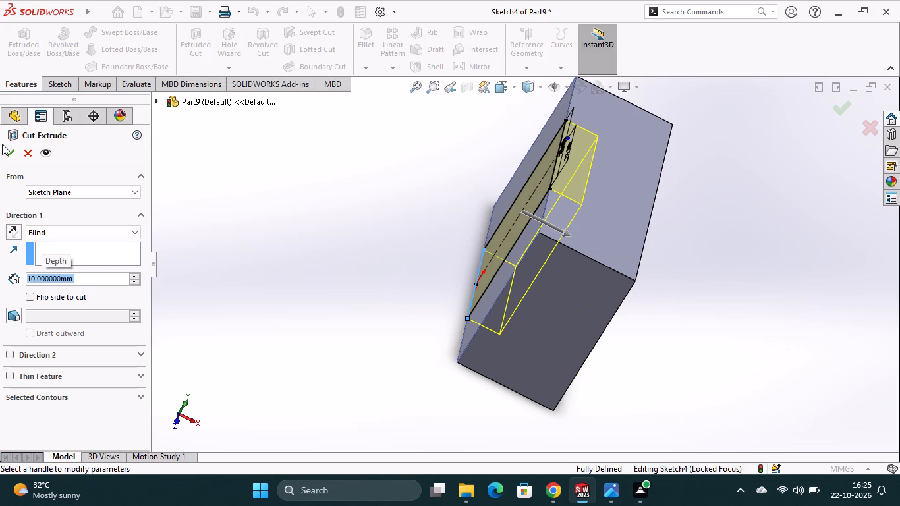
left_click(12, 157)
left_click(336, 219)
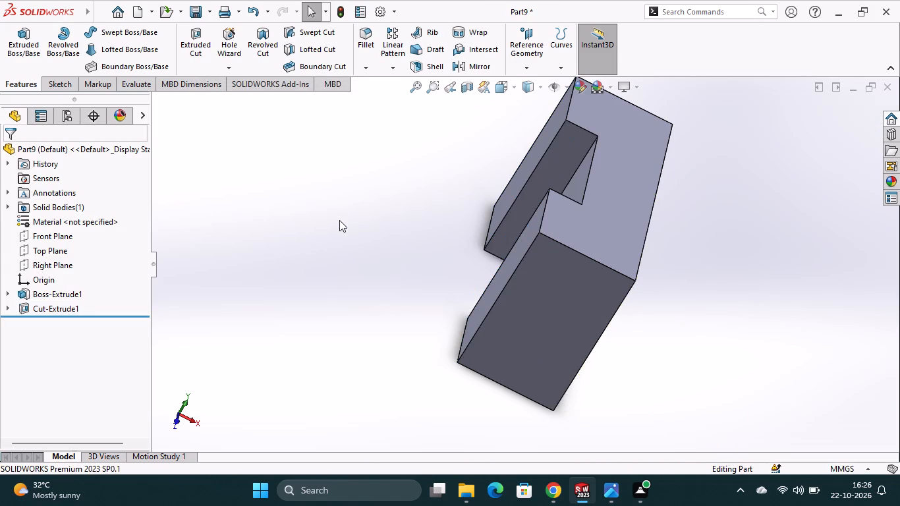
Start a sketch on the block's outer side face on the +Z side of the cut channel.
left_click(501, 269)
left_click(560, 227)
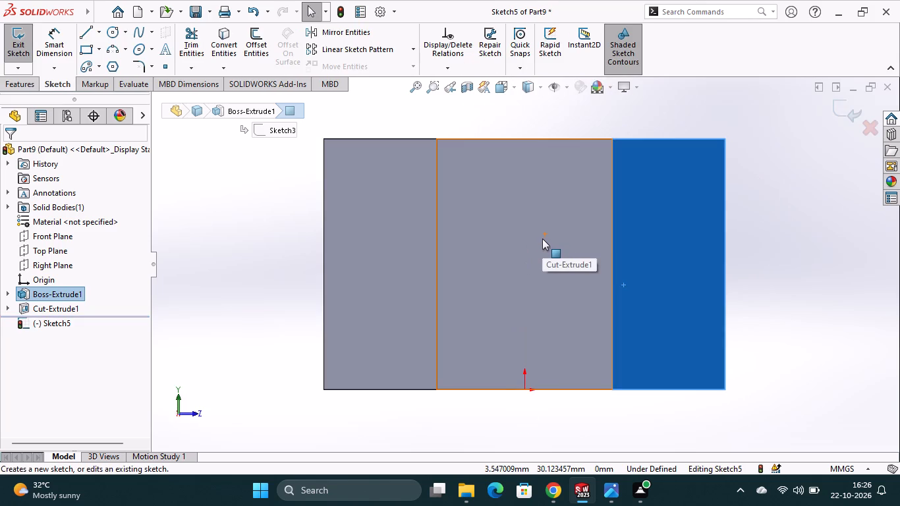
Draw a vertical centerline about 54 mm long from the origin to above the block's top edge.
left_click(101, 38)
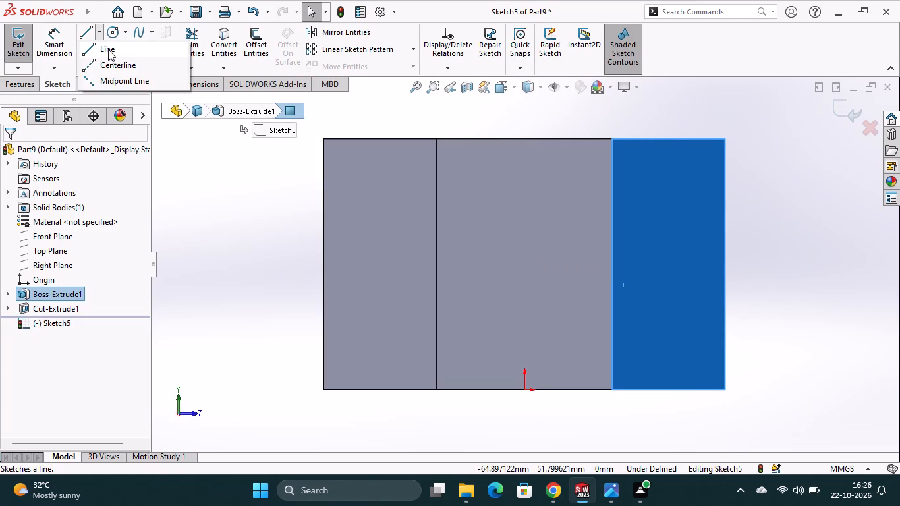
left_click(111, 65)
left_click(525, 388)
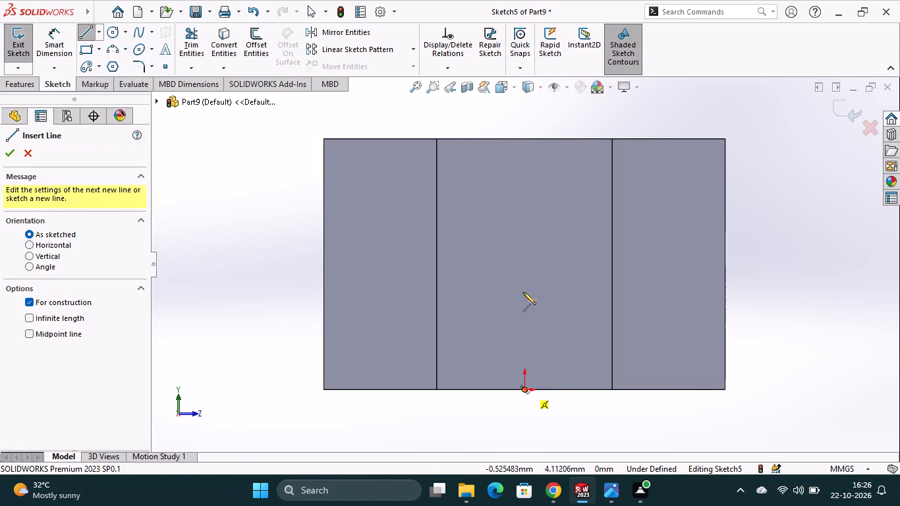
left_click(526, 119)
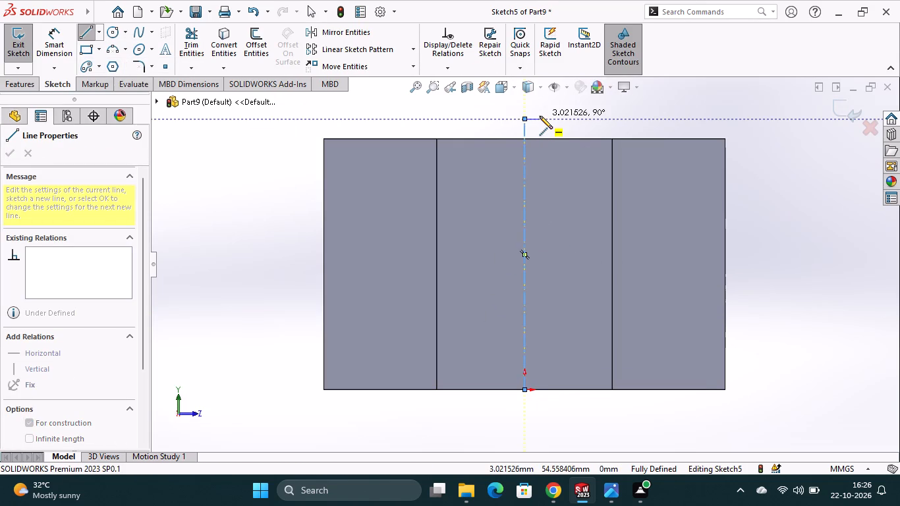
key("Escape")
Draw a closed four-line rectangle about 23.5 × 50 mm around the centerline, spanning from the block's top edge to its bottom edge.
left_click(86, 34)
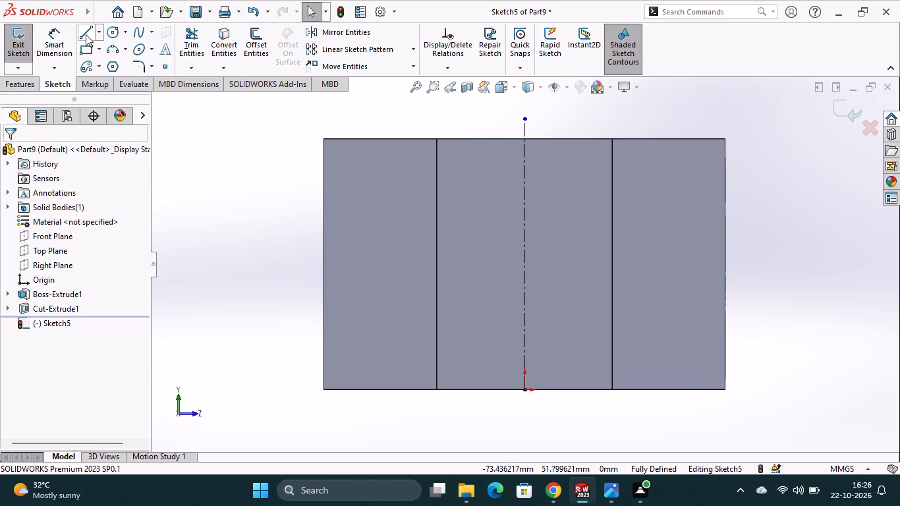
left_click(464, 139)
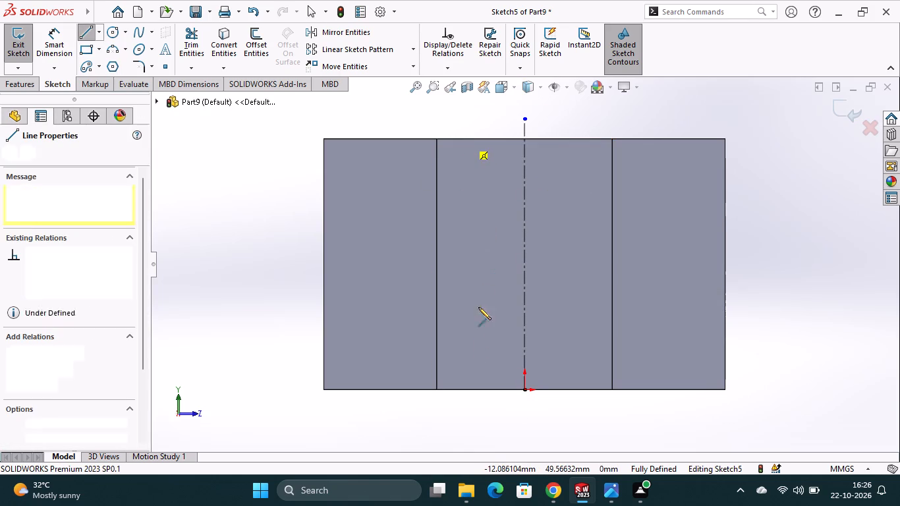
left_click(464, 391)
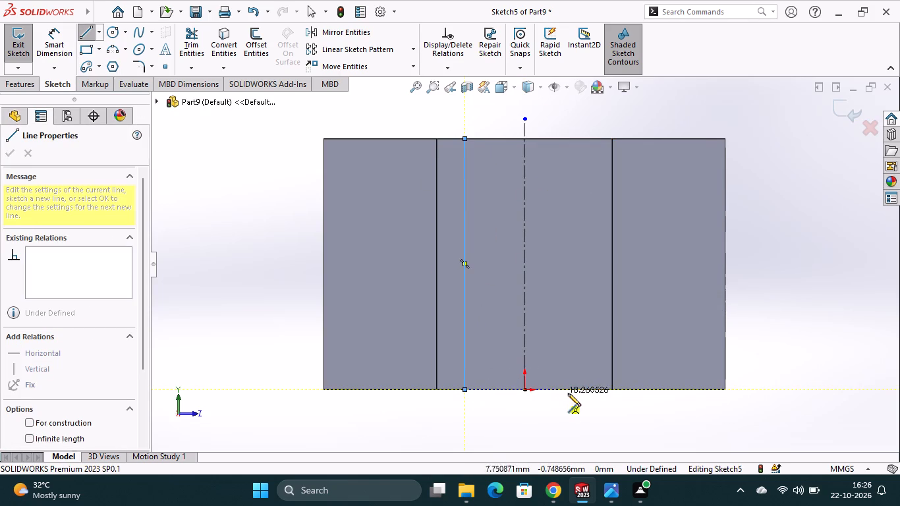
left_click(582, 388)
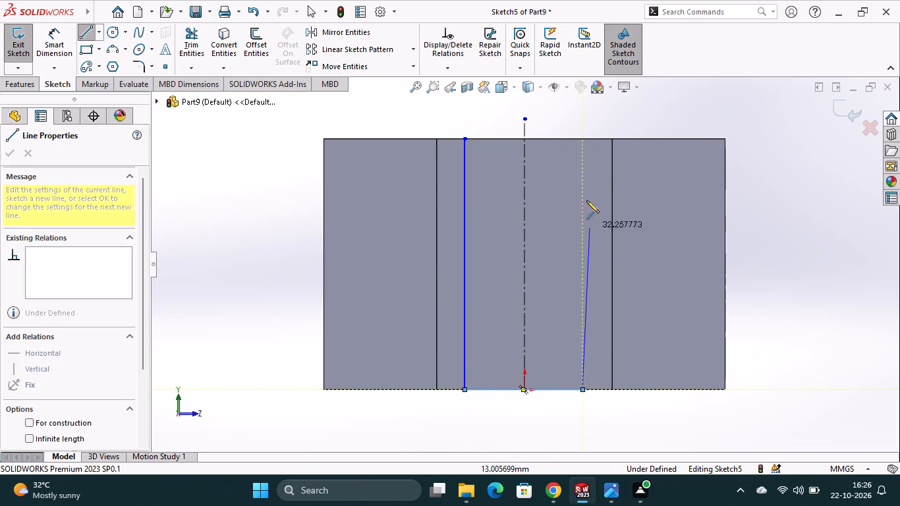
left_click(582, 138)
left_click(465, 137)
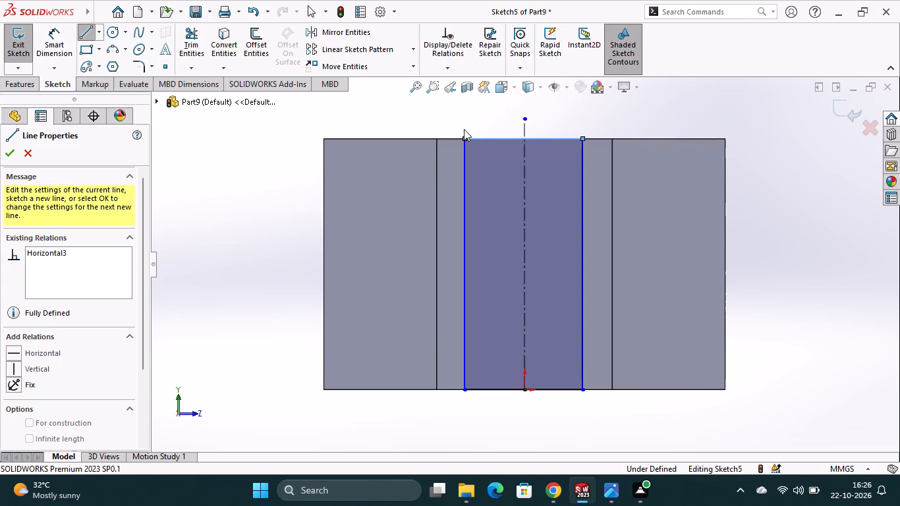
key("Escape")
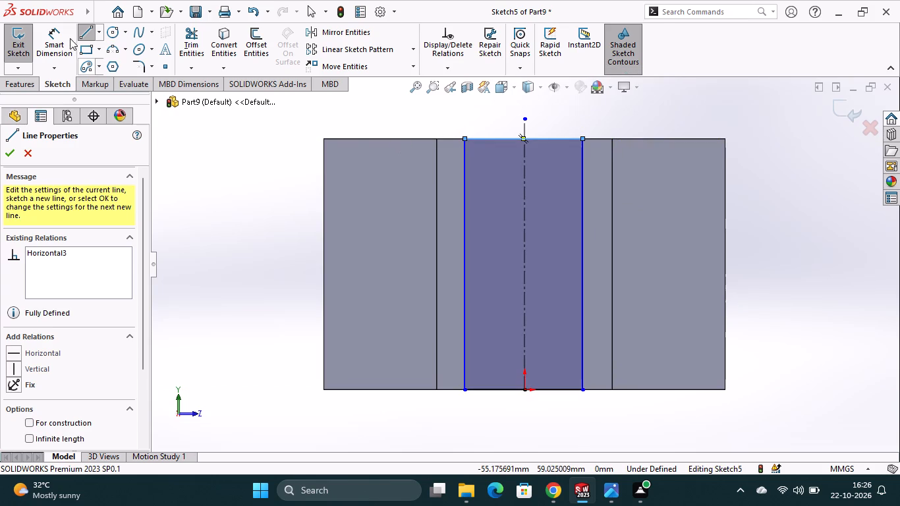
Dimension the rectangle's +Z vertical side at 12.5 mm from the centerline.
left_click(69, 38)
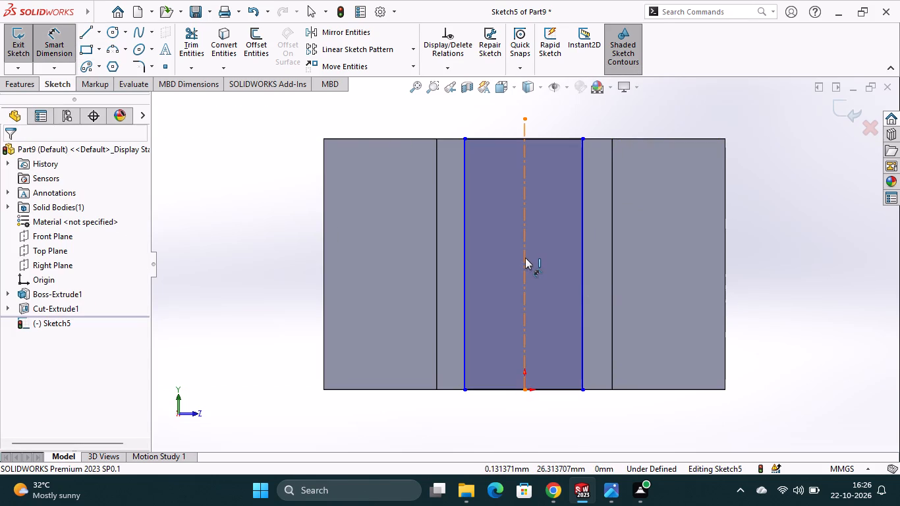
left_click(524, 262)
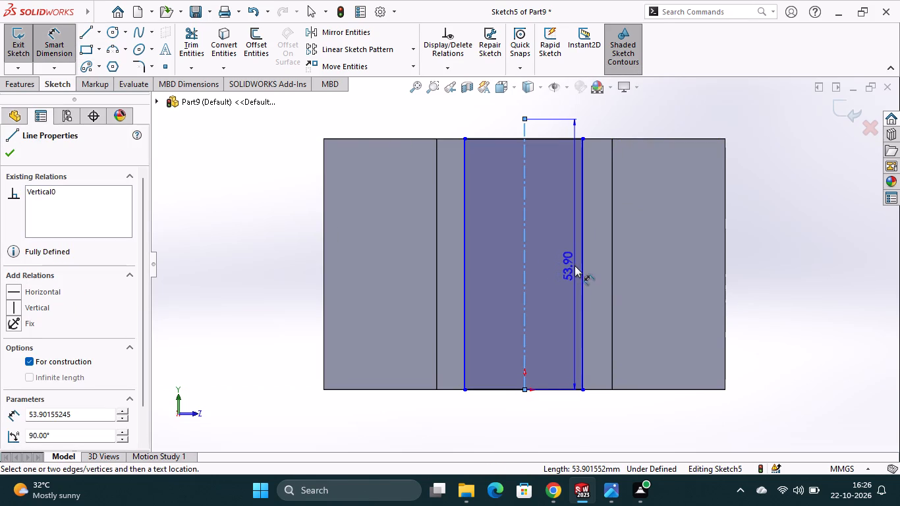
left_click(582, 260)
left_click(557, 117)
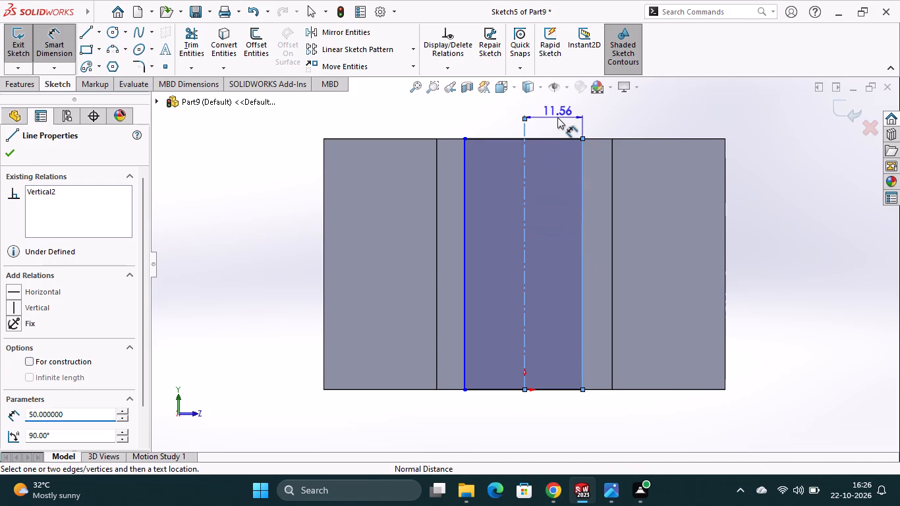
type("12.5")
key("Return")
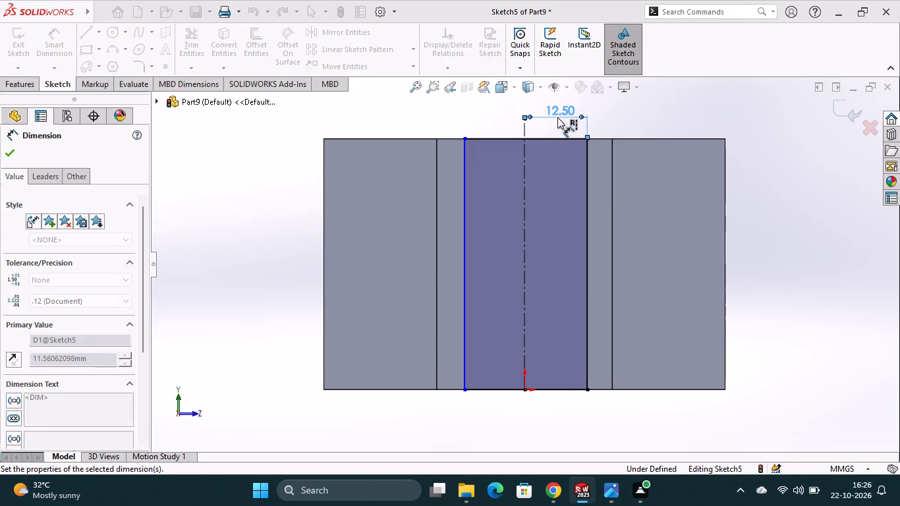
Dimension the rectangle's width between its -Z side and its lower +Z corner to 25 mm.
left_click(462, 375)
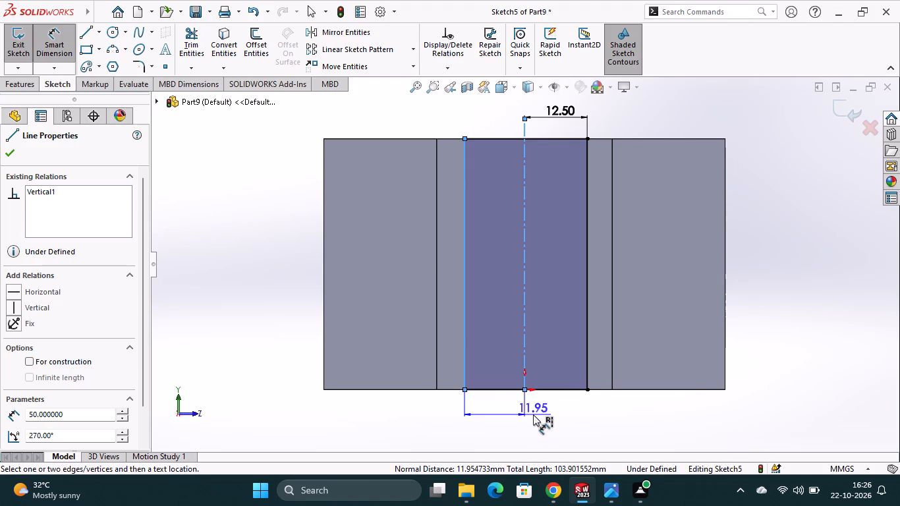
key("Escape")
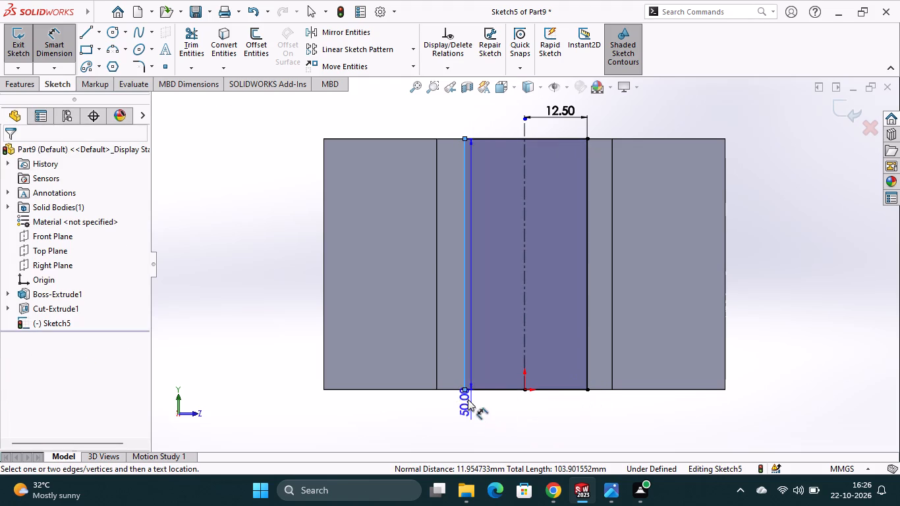
left_click(588, 390)
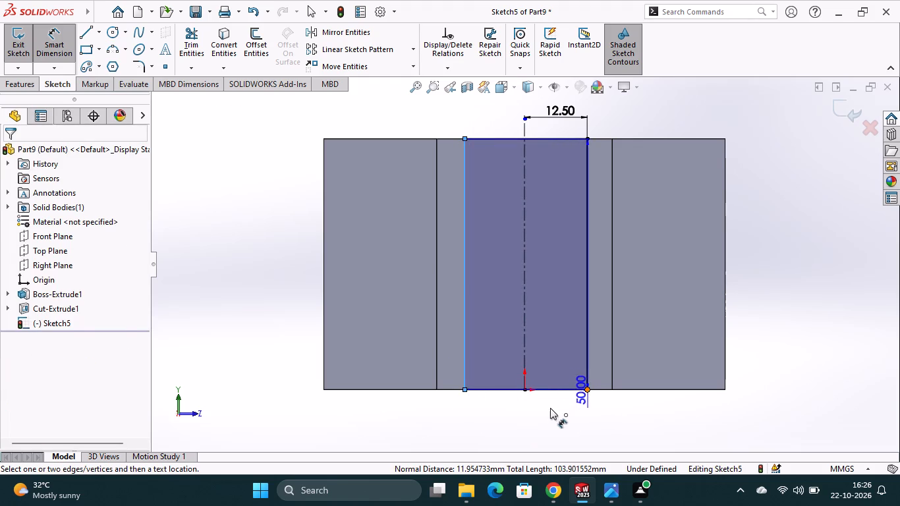
left_click(532, 420)
type("25")
key("Return")
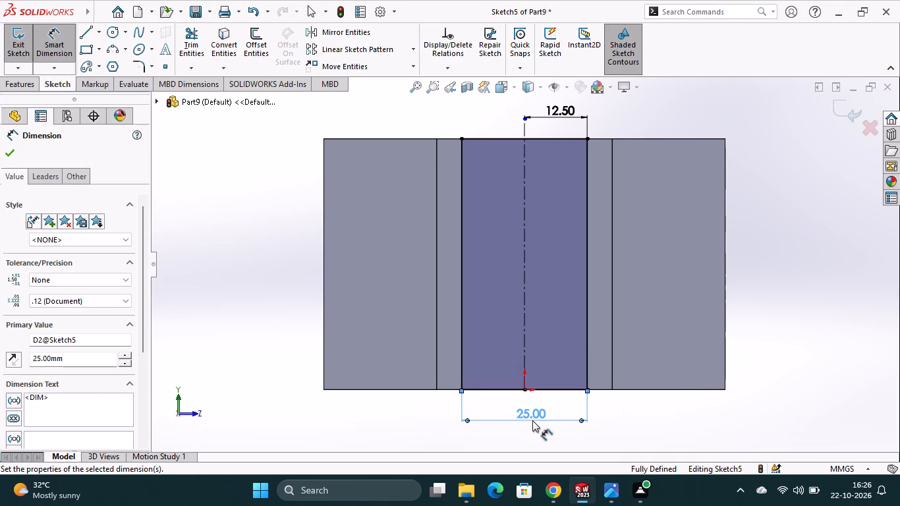
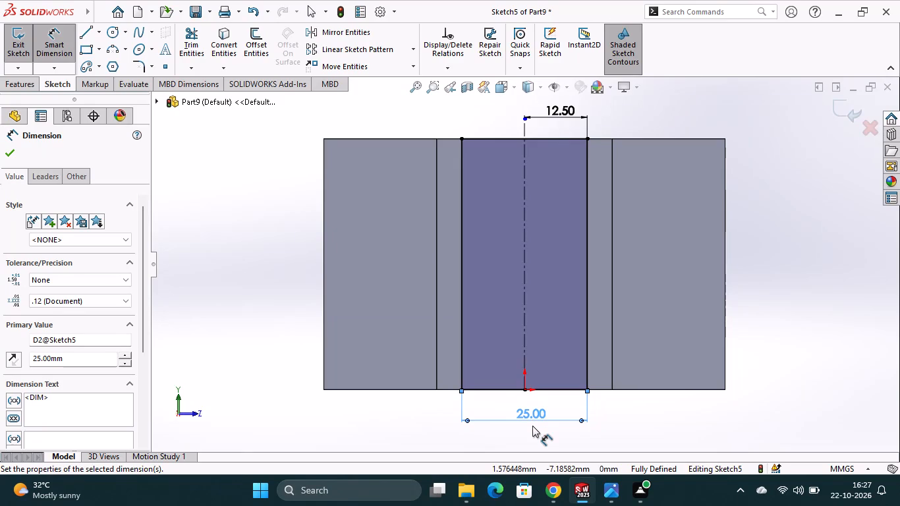
Undo the 25 mm profile's dimensions, rectangle and centerline, continuing back to the channel sketch.
middle_click_drag(532, 426, 517, 424)
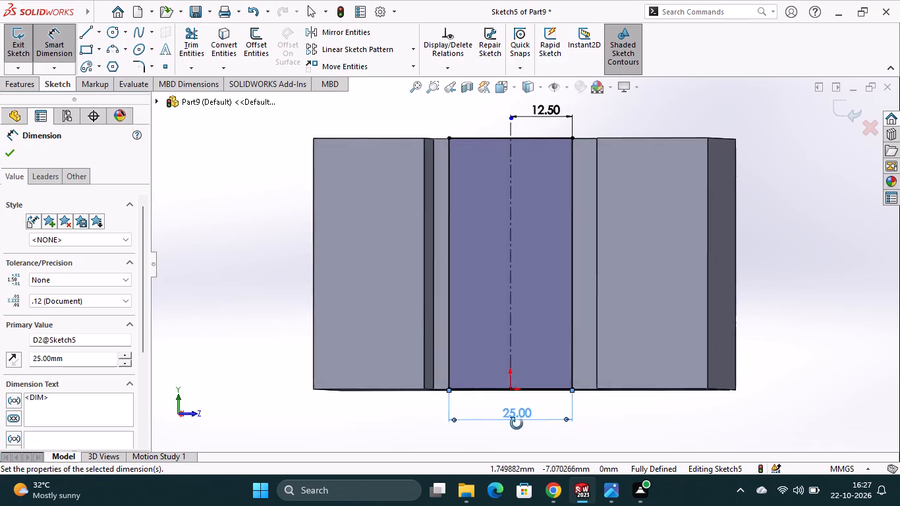
middle_click_drag(517, 424, 493, 382)
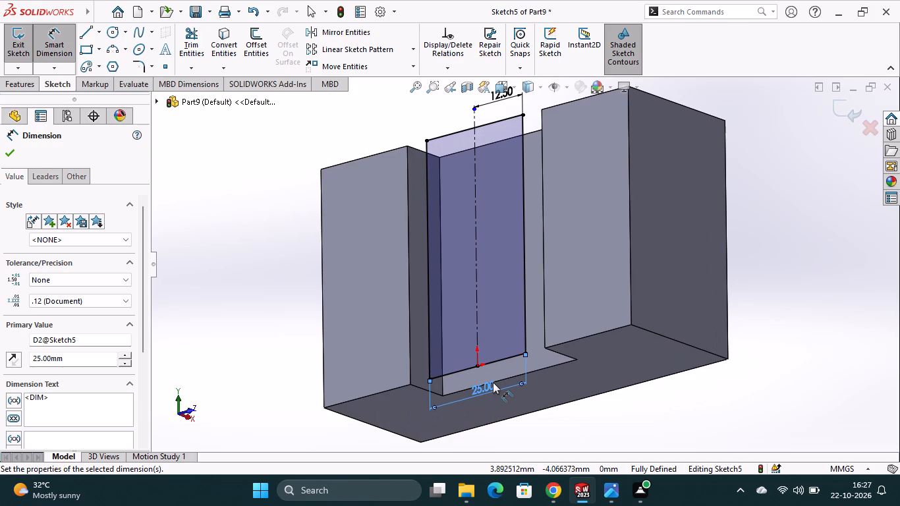
key("ctrl+z")
key("ctrl+z")
key("ctrl+z")
key("ctrl+z")
key("ctrl+z")
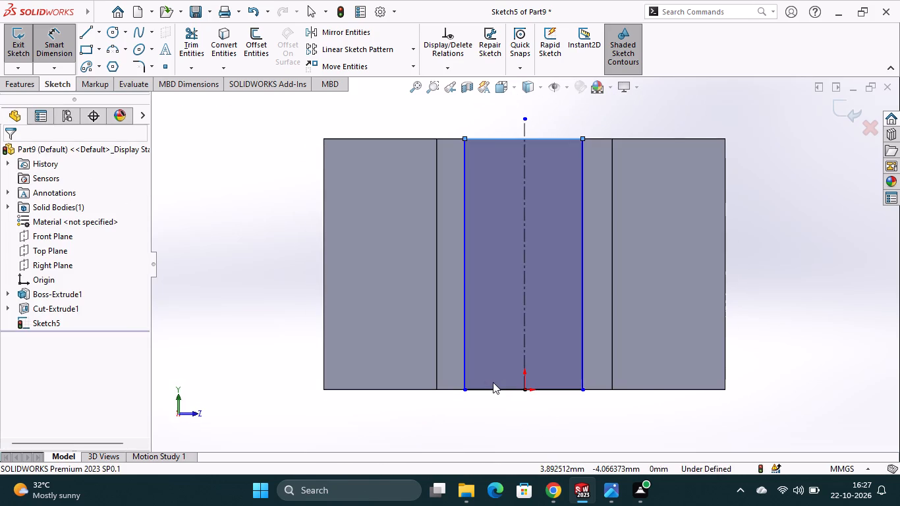
key("ctrl+z")
key("ctrl+z")
key("ctrl+z")
key("ctrl+z")
key("ctrl+z")
key("ctrl+z")
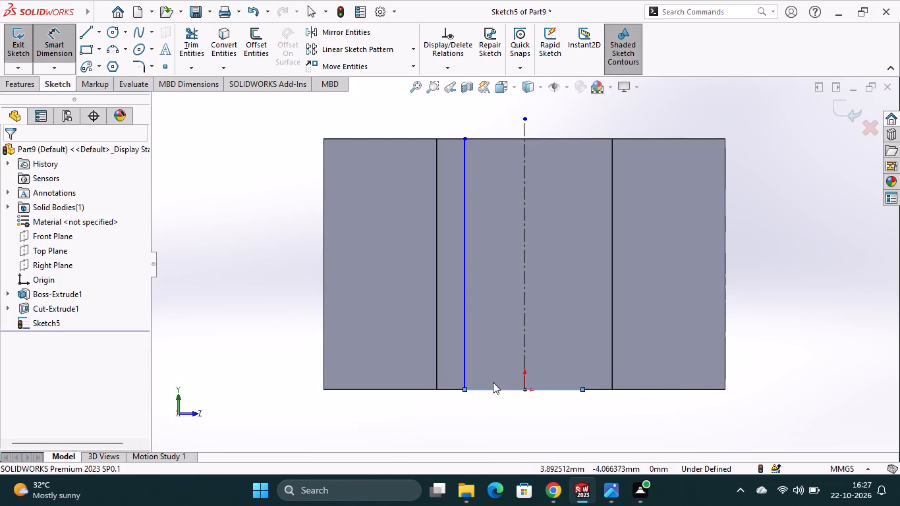
key("ctrl+z")
key("ctrl+z")
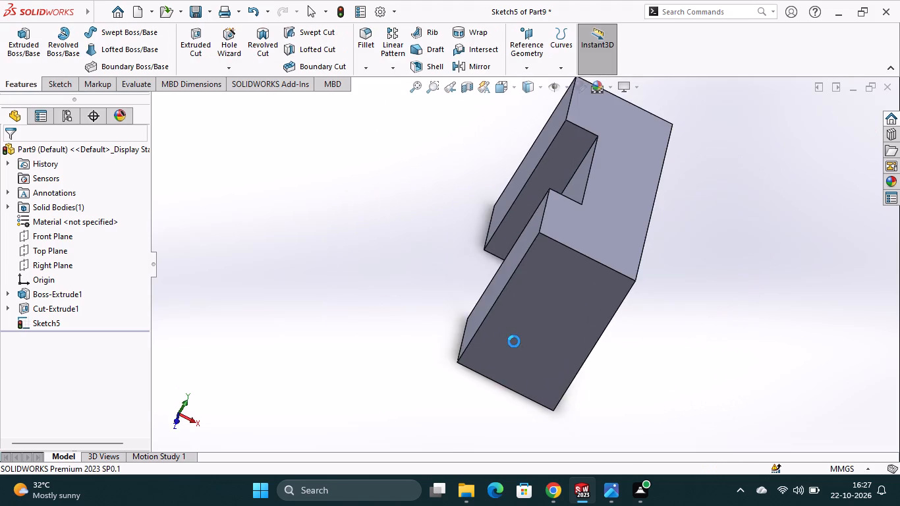
left_click(673, 368)
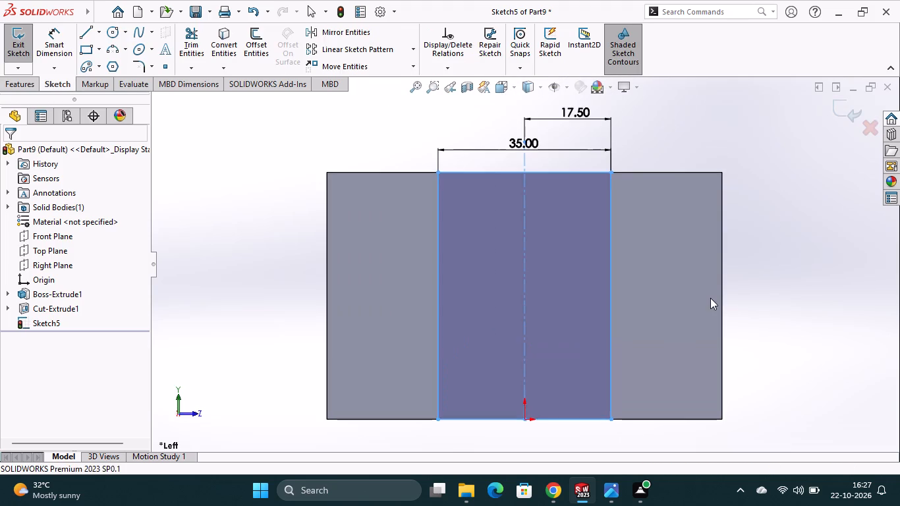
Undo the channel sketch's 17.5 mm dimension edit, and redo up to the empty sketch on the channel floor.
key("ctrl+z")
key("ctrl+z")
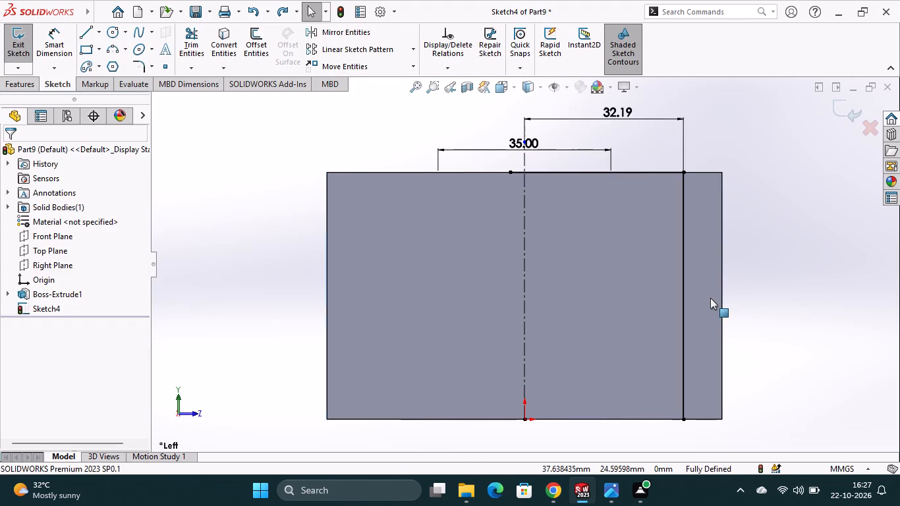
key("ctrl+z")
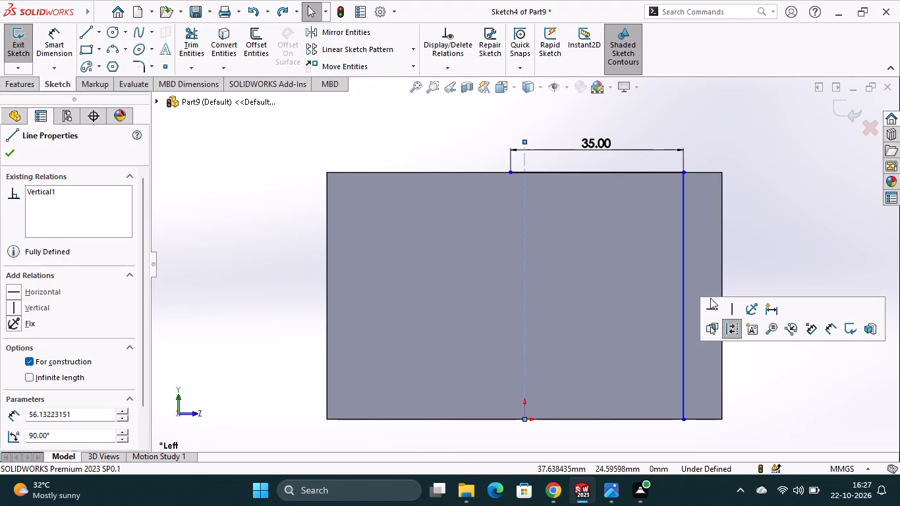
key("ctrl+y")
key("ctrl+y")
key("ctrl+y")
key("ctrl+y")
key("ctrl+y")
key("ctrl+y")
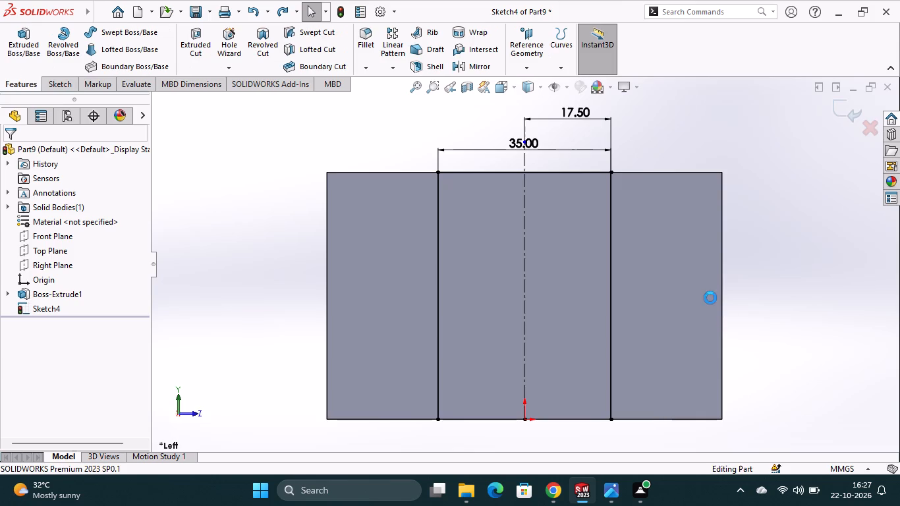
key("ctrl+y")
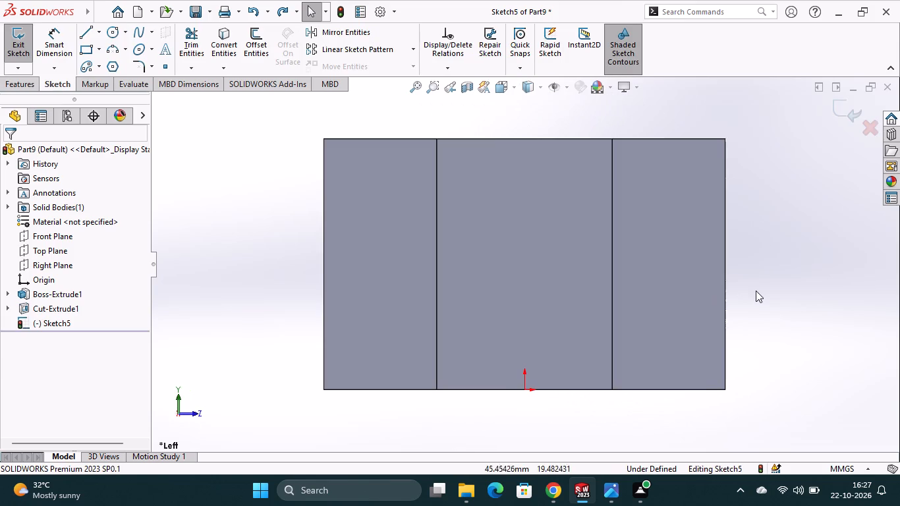
Undo the channel cut, its sketch and the block's extrusion, back to the 30 × 50 mm base sketch.
left_click(758, 290)
middle_click_drag(768, 291, 751, 202)
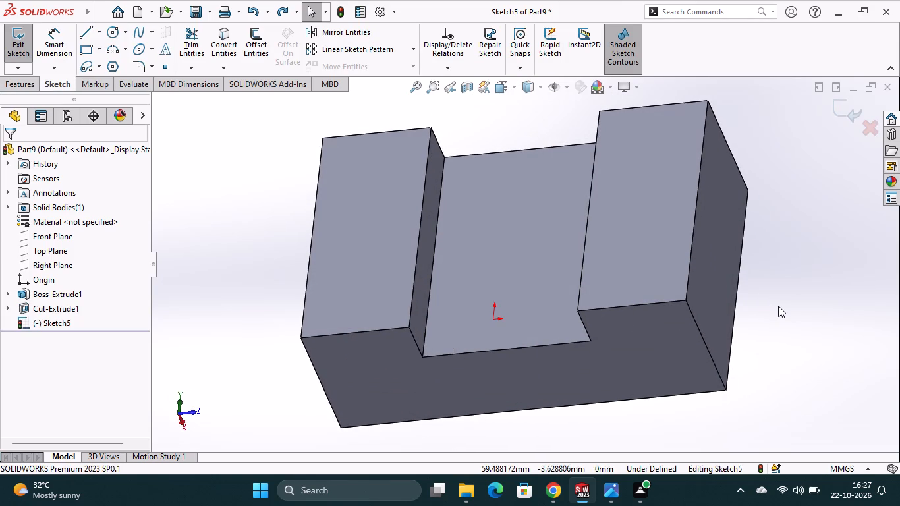
middle_click_drag(714, 386, 715, 324)
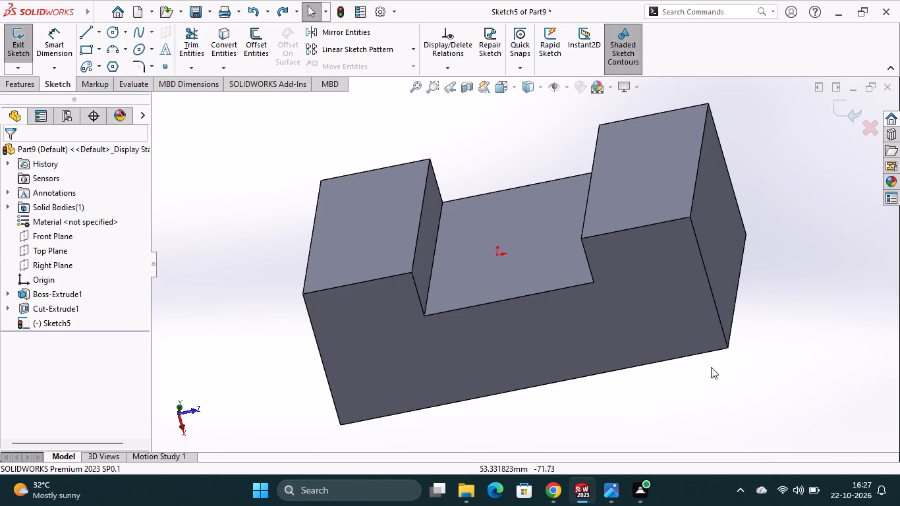
middle_click_drag(653, 393, 673, 430)
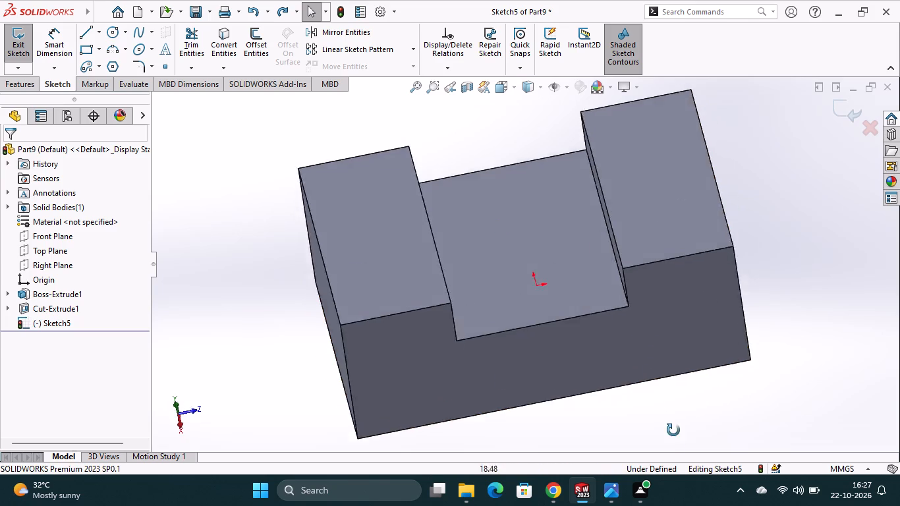
middle_click_drag(673, 430, 684, 451)
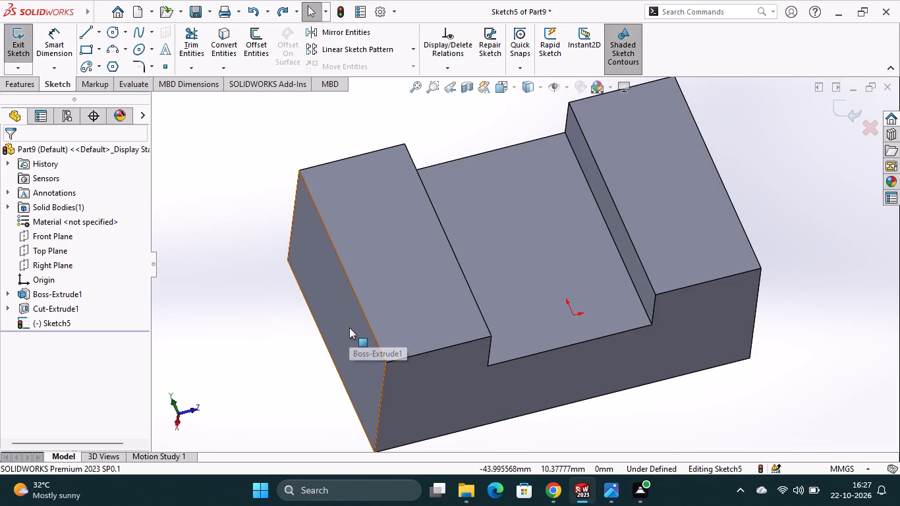
key("ctrl+z")
key("ctrl+z")
key("ctrl+z")
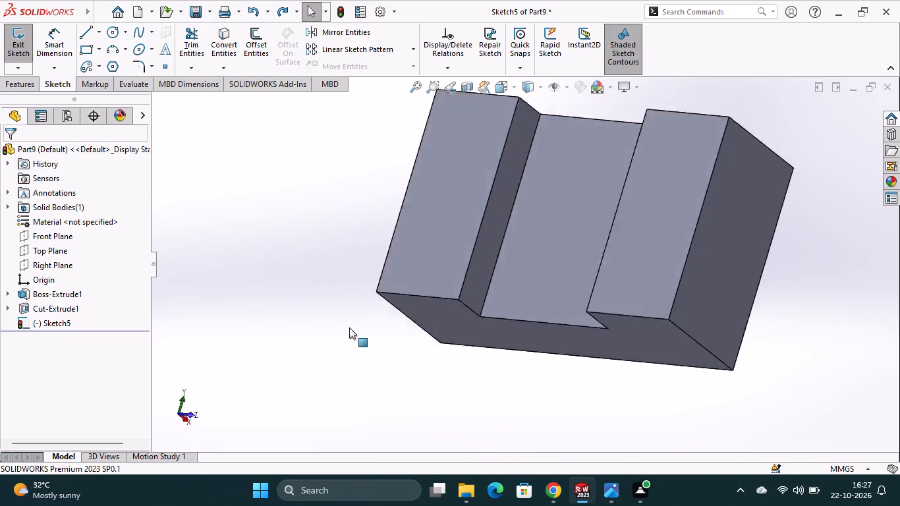
key("ctrl+z")
key("ctrl+z")
key("ctrl+z")
key("ctrl+z")
key("ctrl+z")
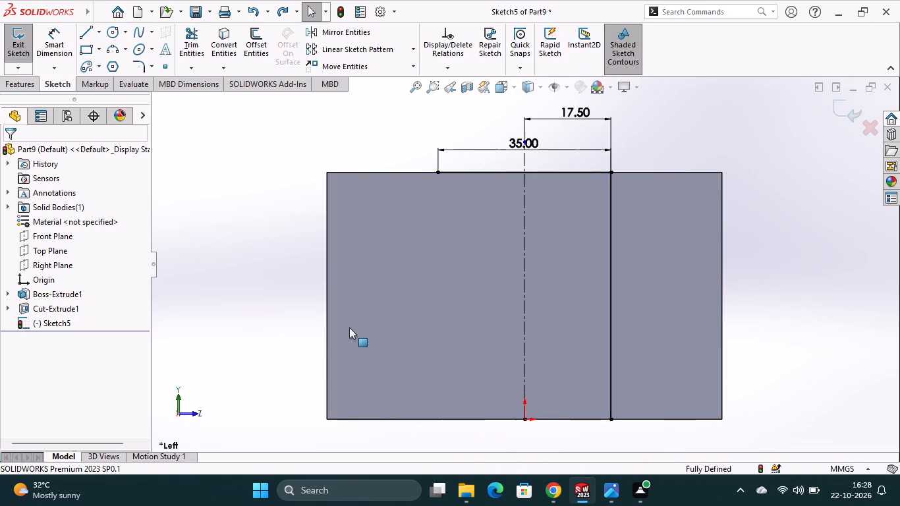
key("ctrl+z")
key("ctrl+z")
key("ctrl+z")
key("ctrl+z")
key("ctrl+z")
key("ctrl+z")
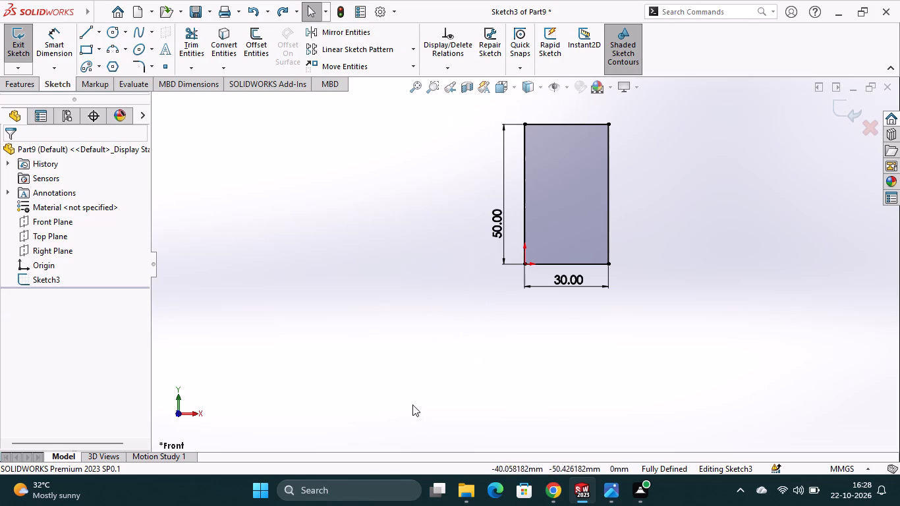
Extrude the 30 × 50 mm base sketch 60 mm with the Mid Plane end condition.
scroll(410, 399, "up", 1)
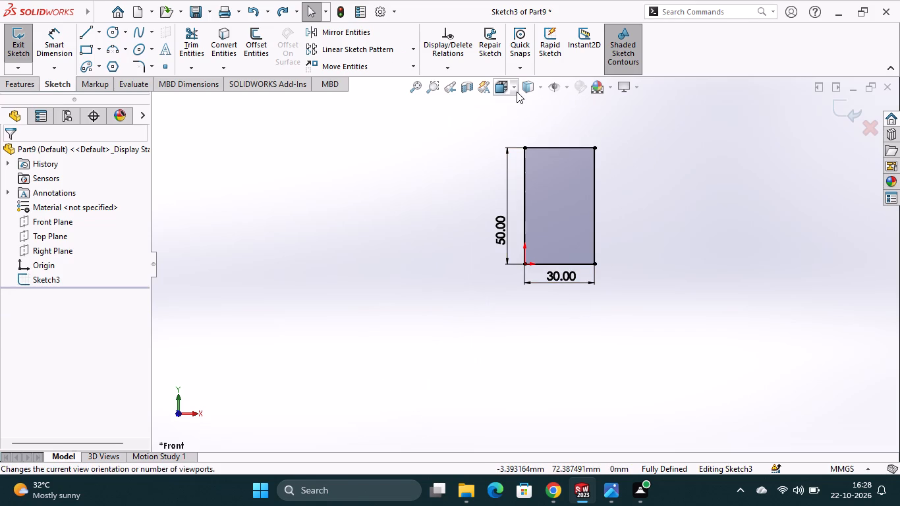
left_click(517, 92)
left_click(578, 127)
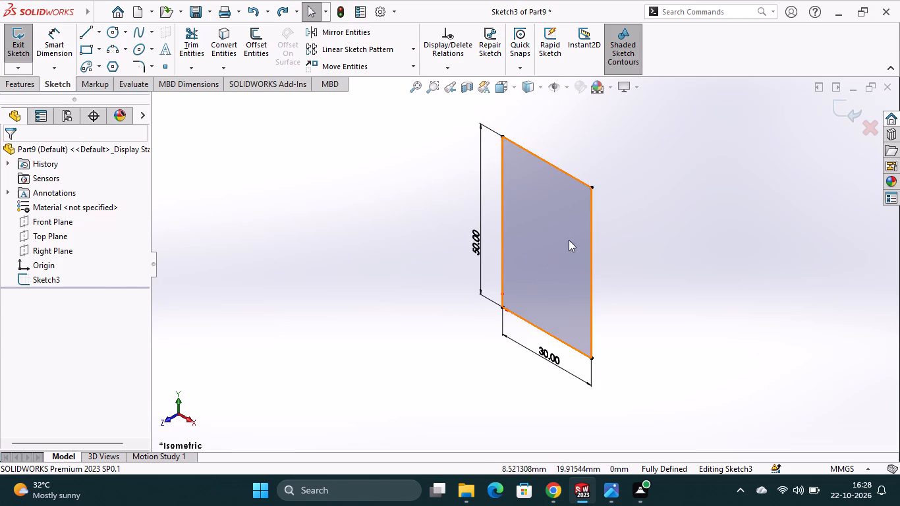
left_click(30, 80)
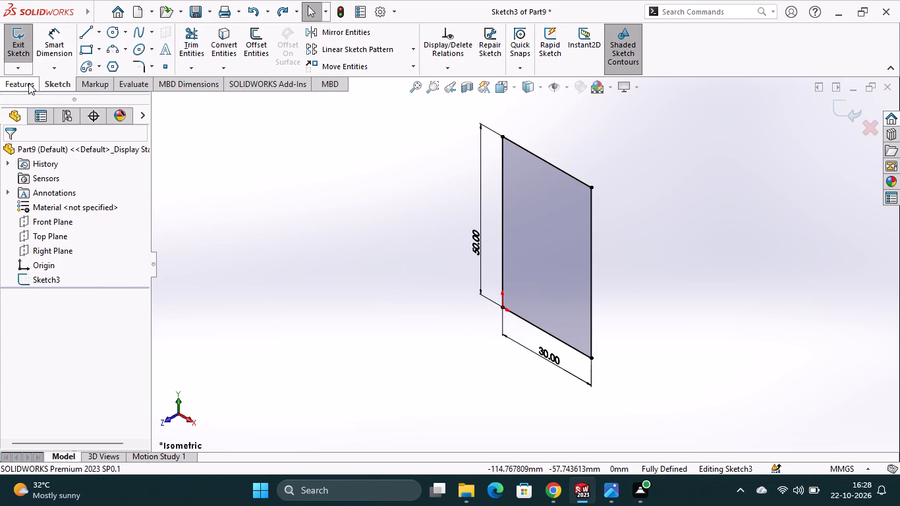
left_click(36, 46)
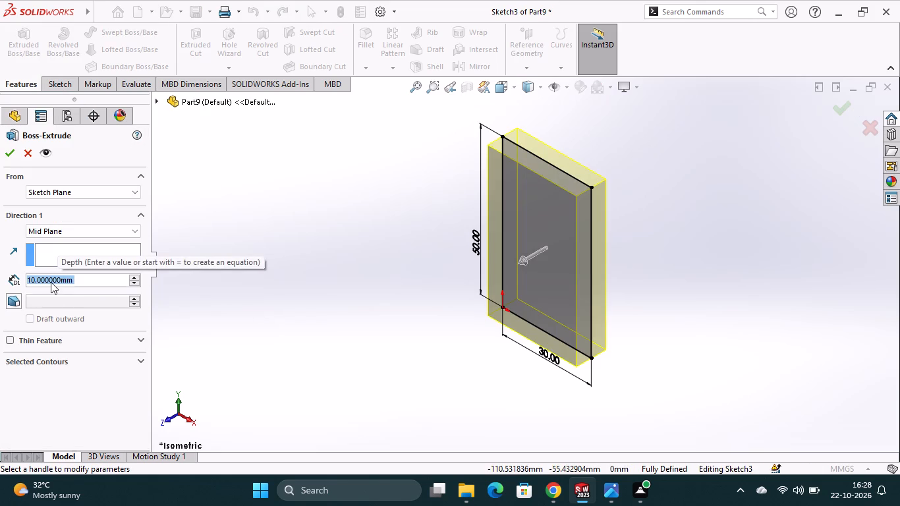
type("60")
key("Return")
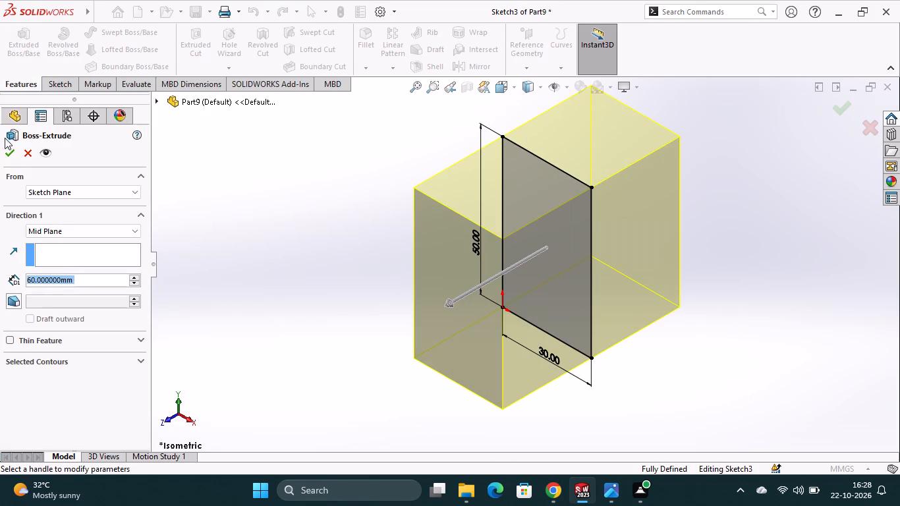
left_click(6, 157)
left_click(288, 223)
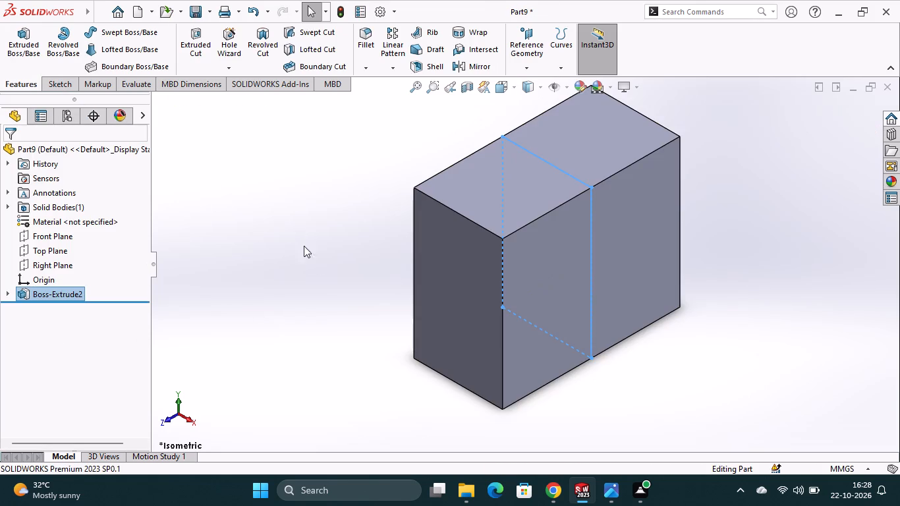
Sketch a corner rectangle about 9 × 35 mm on the block's top face, with one long side on the -X edge.
left_click(530, 192)
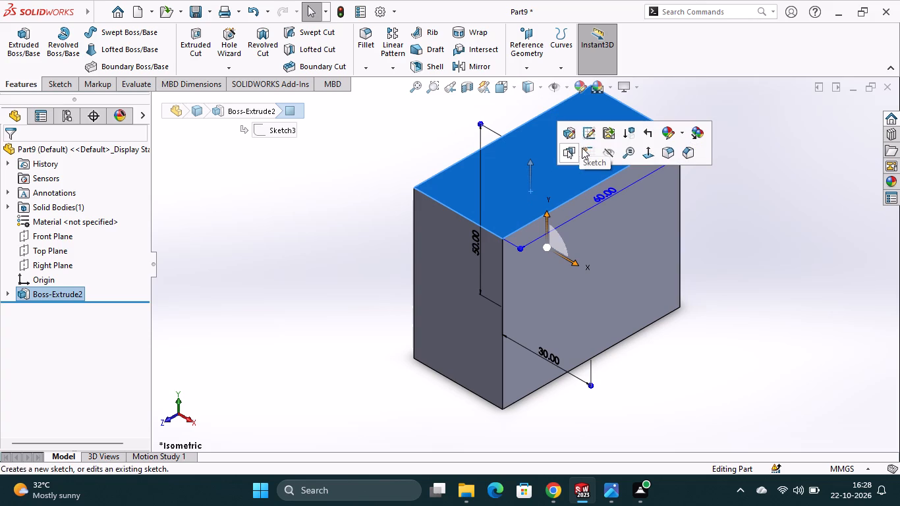
left_click(588, 154)
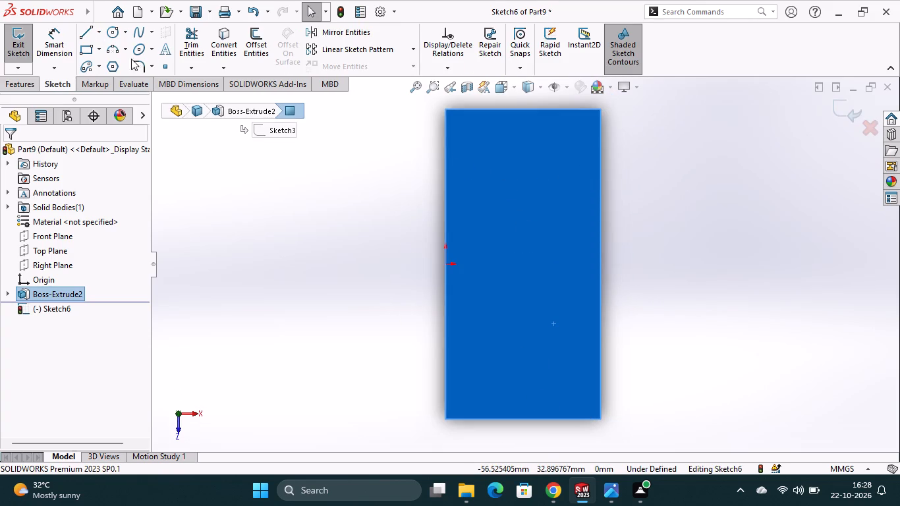
left_click(100, 52)
left_click(88, 68)
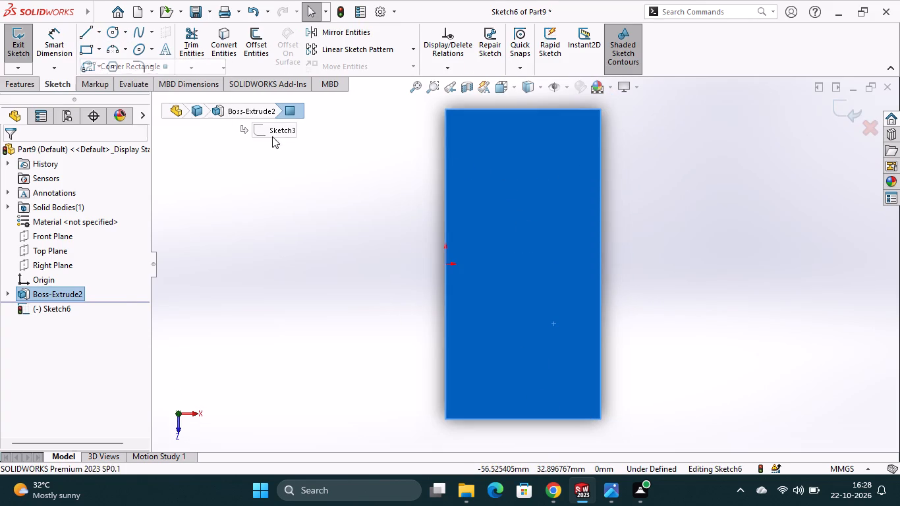
left_click(447, 179)
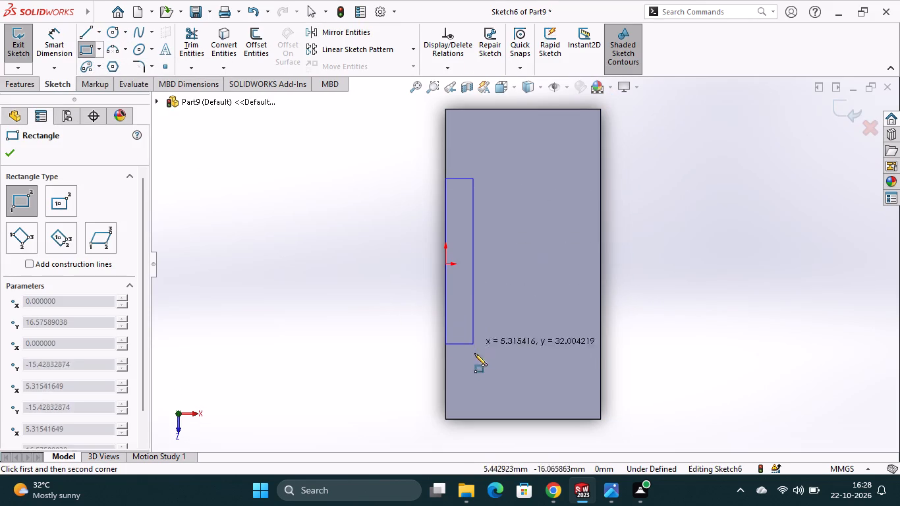
left_click(491, 361)
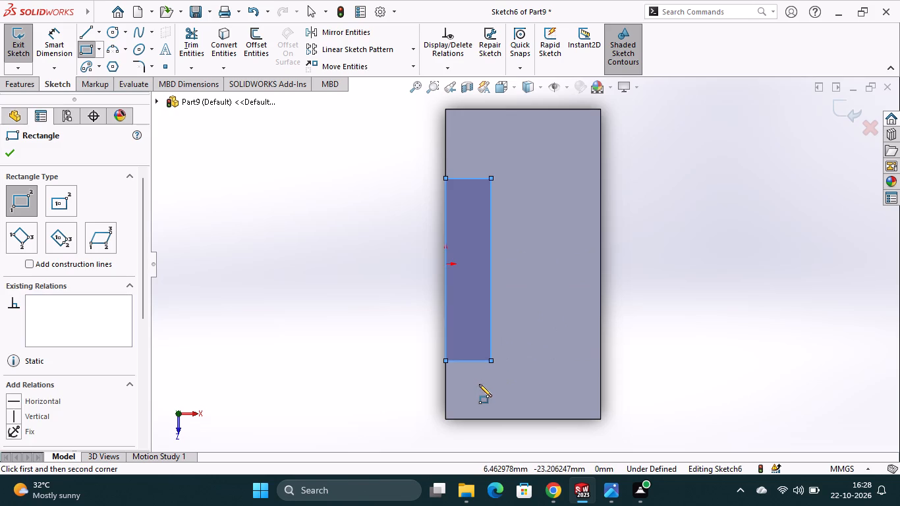
key("Escape")
Dimension the rectangle's width between its two long sides to 10 mm.
left_click(54, 42)
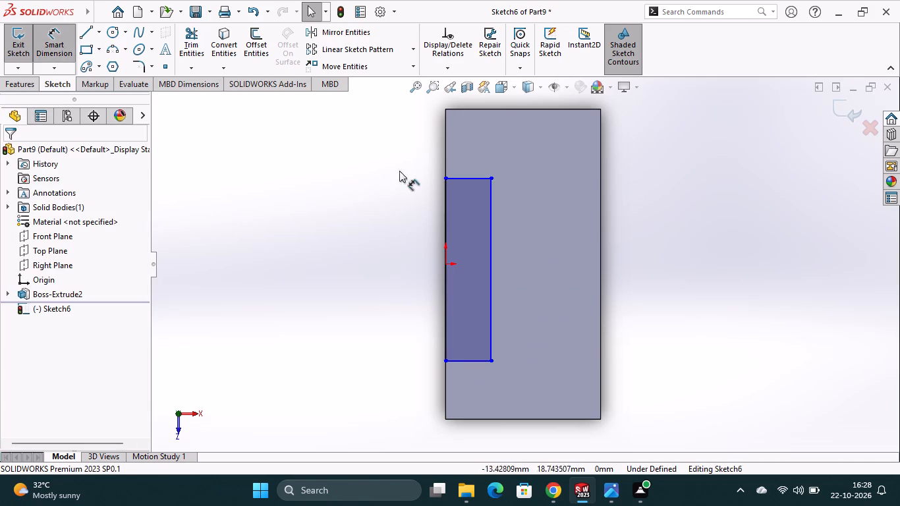
left_click(445, 208)
left_click(491, 211)
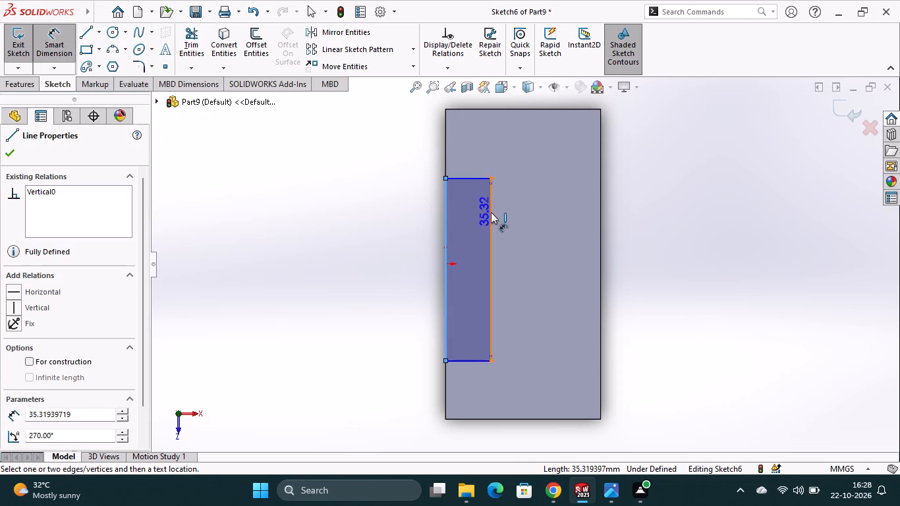
left_click(479, 157)
type("10")
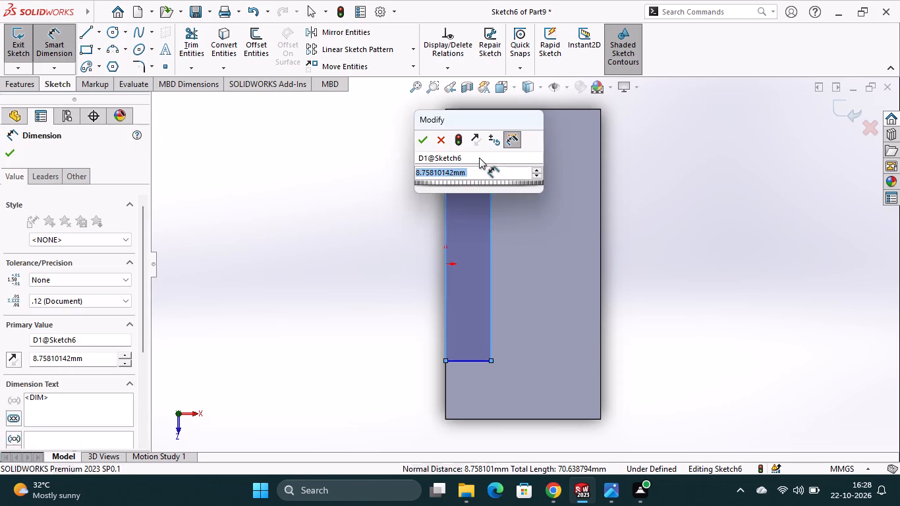
key("Return")
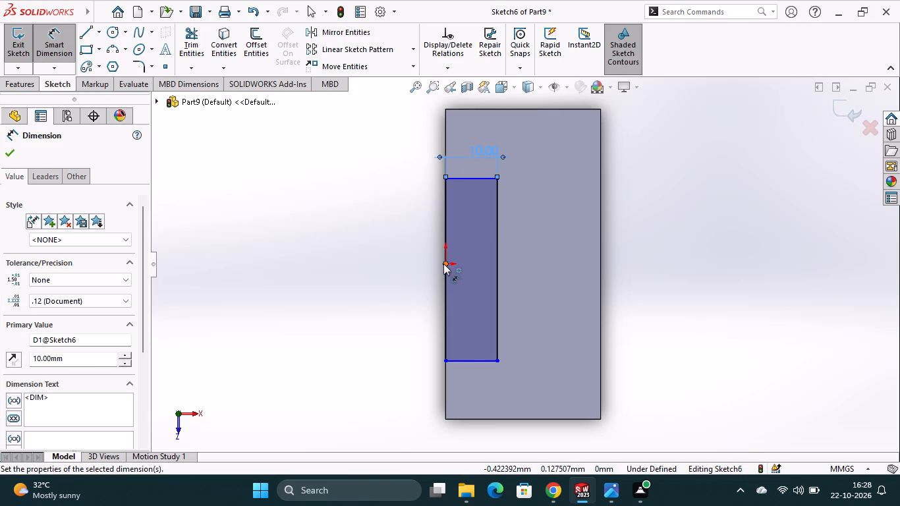
Dimension the distance from the origin to the rectangle's -Z corner on the block edge as 35/2 mm.
left_click(443, 263)
left_click(444, 177)
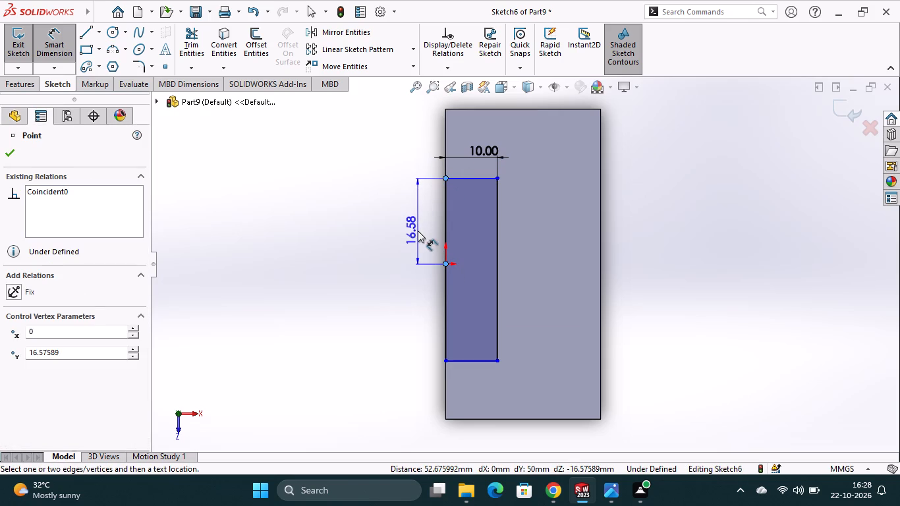
left_click(418, 231)
type("35")
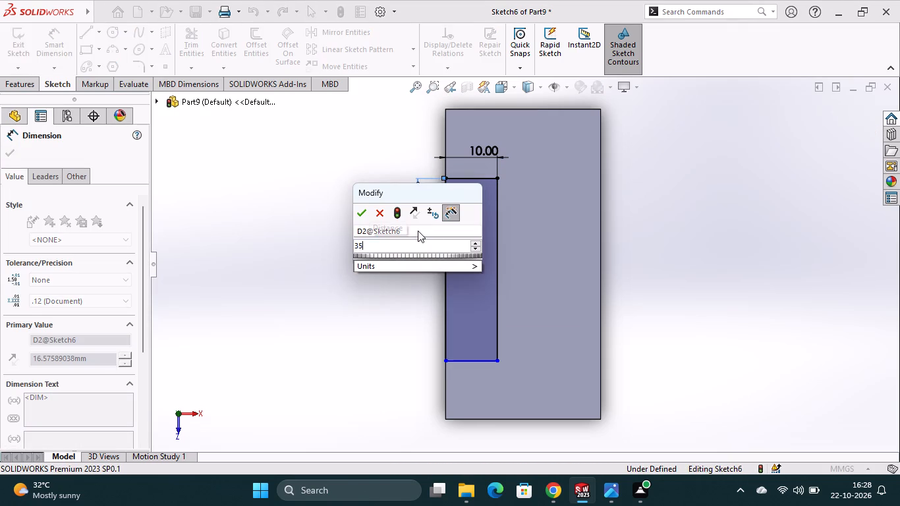
type("/2")
key("Return")
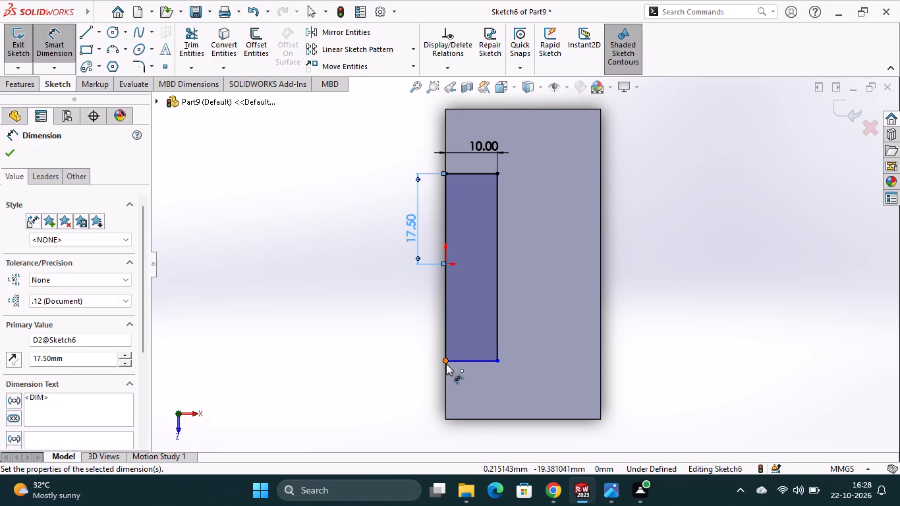
Dimension the rectangle's length along the block edge between its two corners to 35 mm.
left_click(445, 361)
left_click(445, 174)
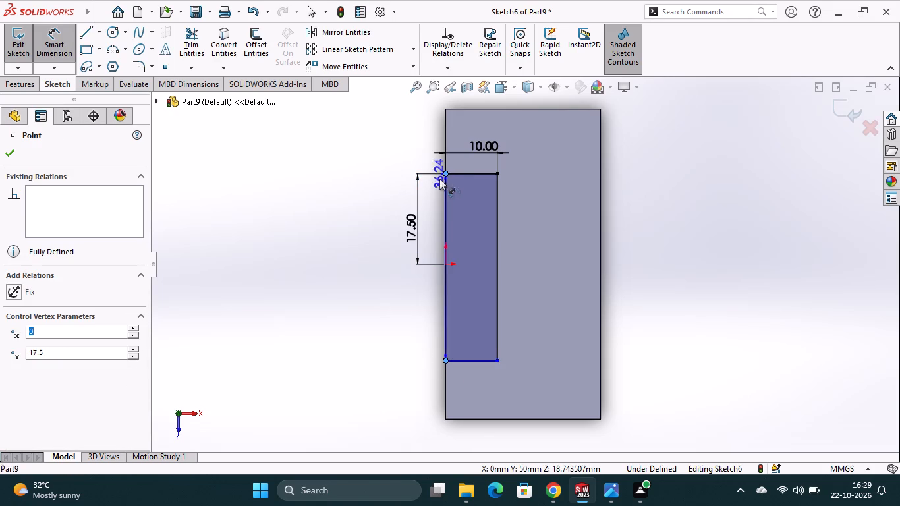
left_click(395, 267)
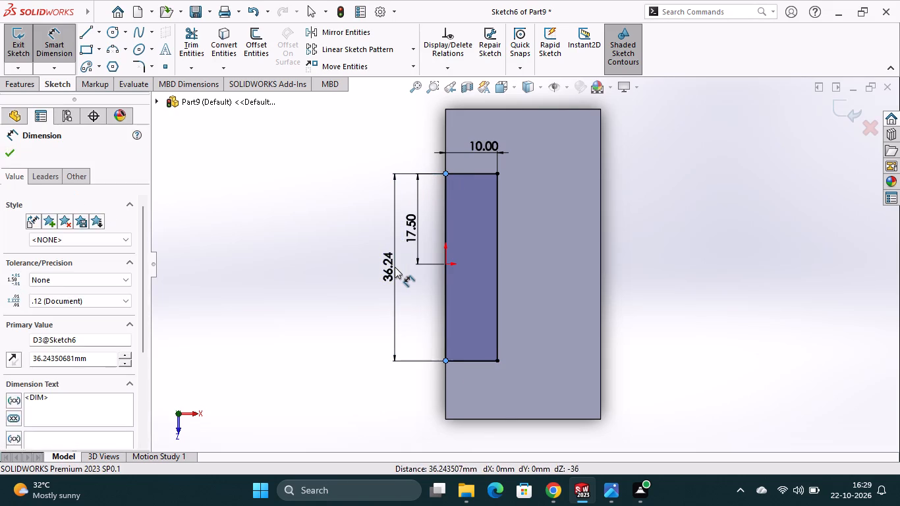
type("35")
key("Return")
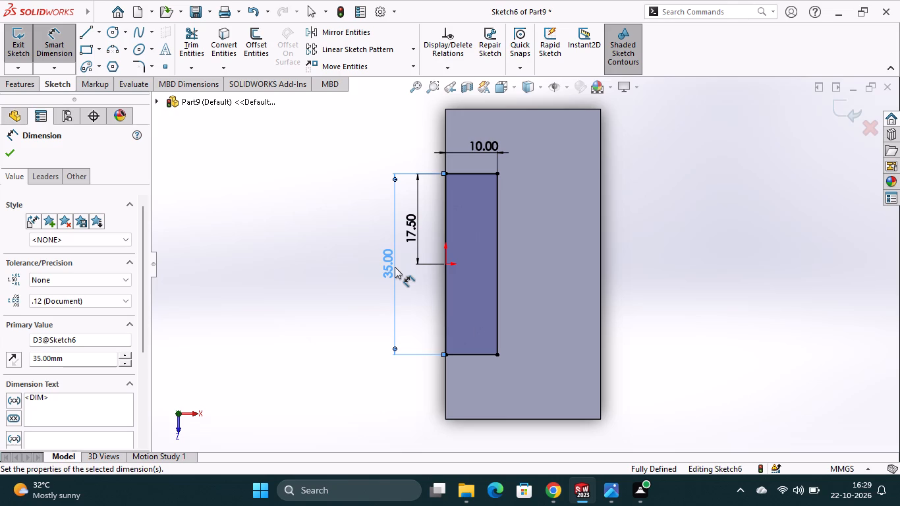
left_click(8, 156)
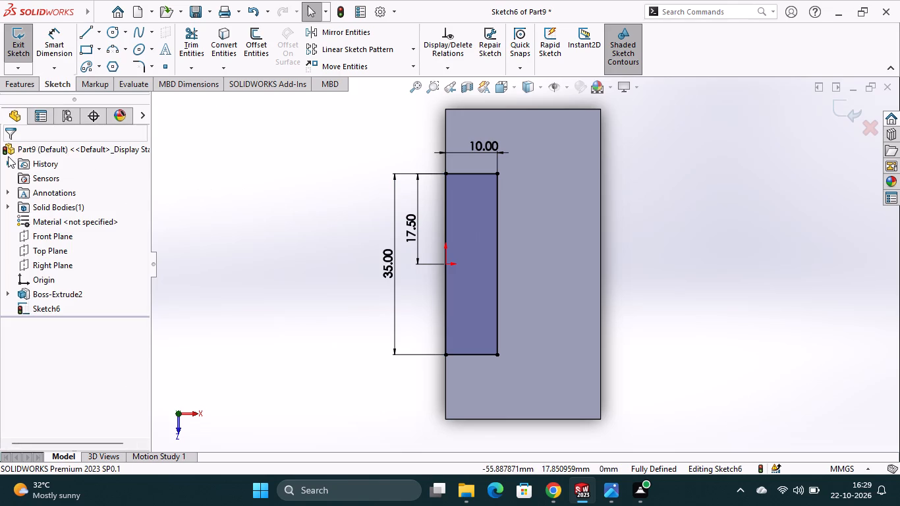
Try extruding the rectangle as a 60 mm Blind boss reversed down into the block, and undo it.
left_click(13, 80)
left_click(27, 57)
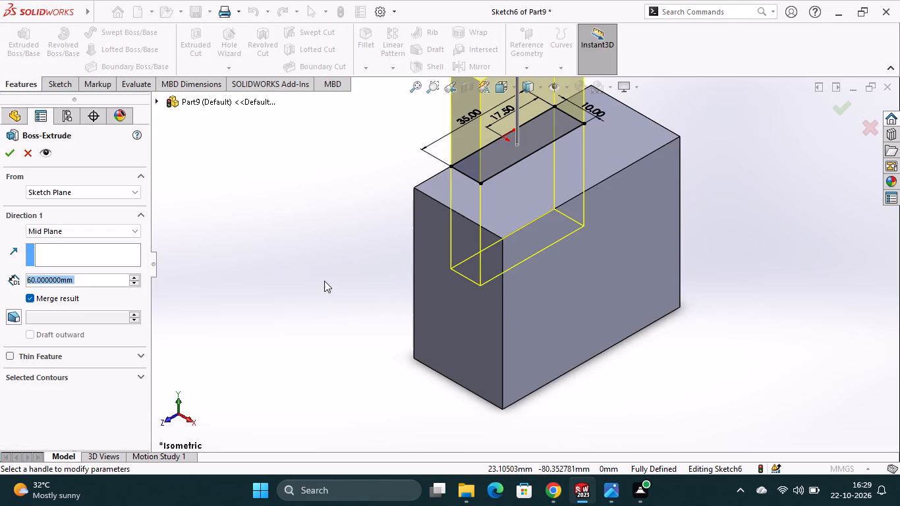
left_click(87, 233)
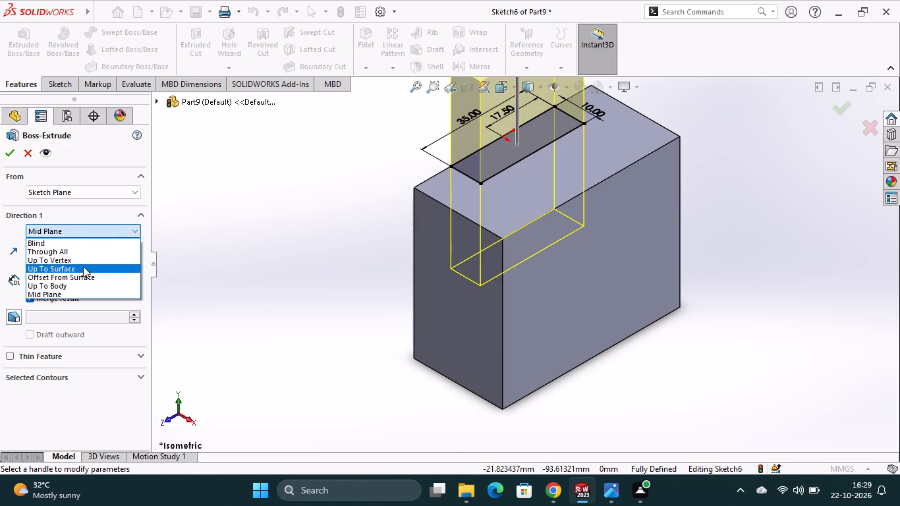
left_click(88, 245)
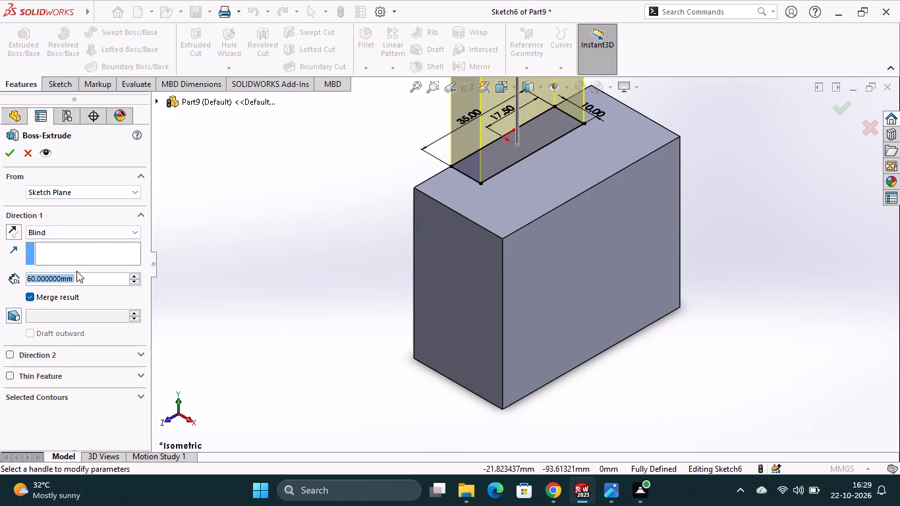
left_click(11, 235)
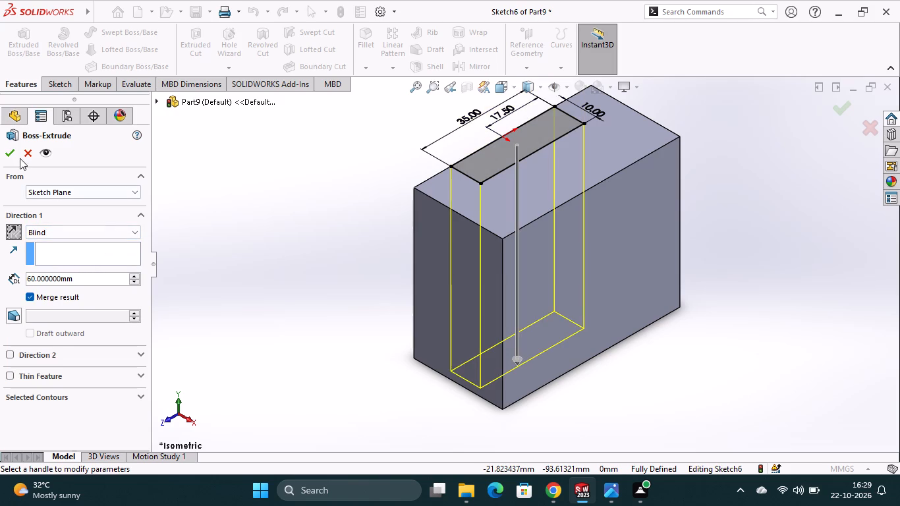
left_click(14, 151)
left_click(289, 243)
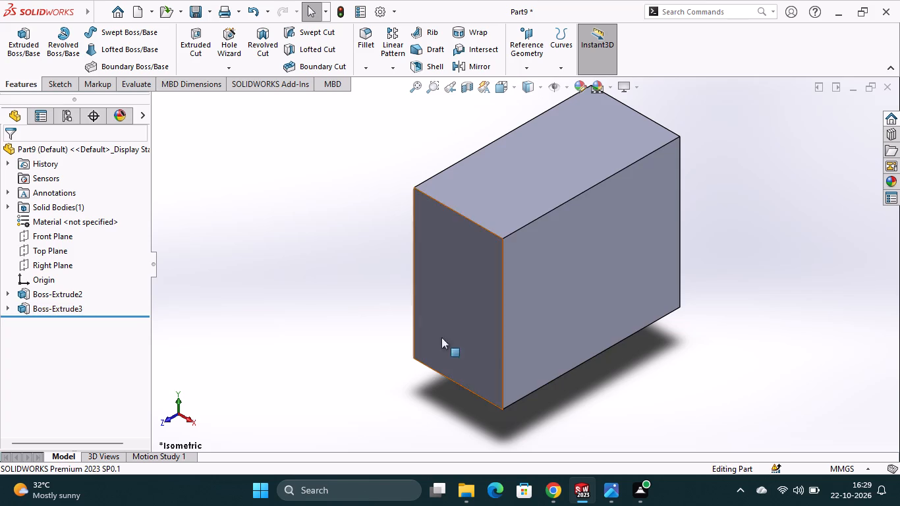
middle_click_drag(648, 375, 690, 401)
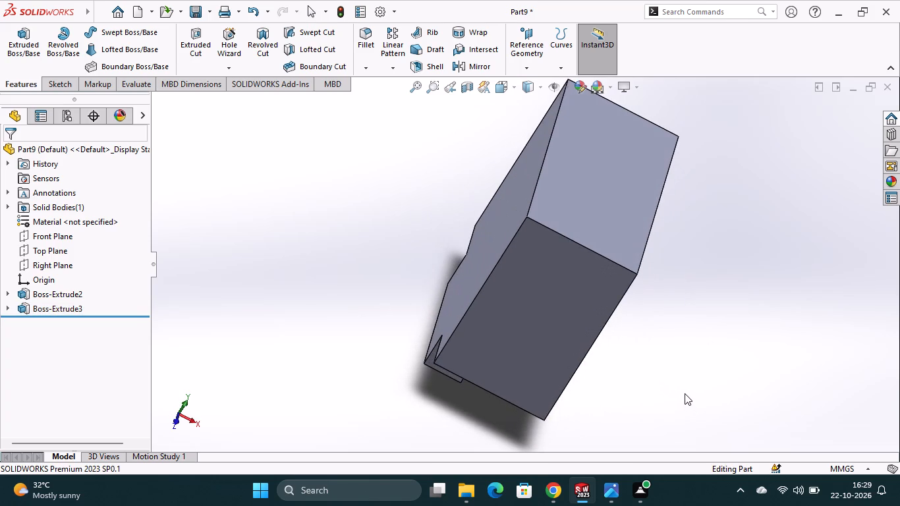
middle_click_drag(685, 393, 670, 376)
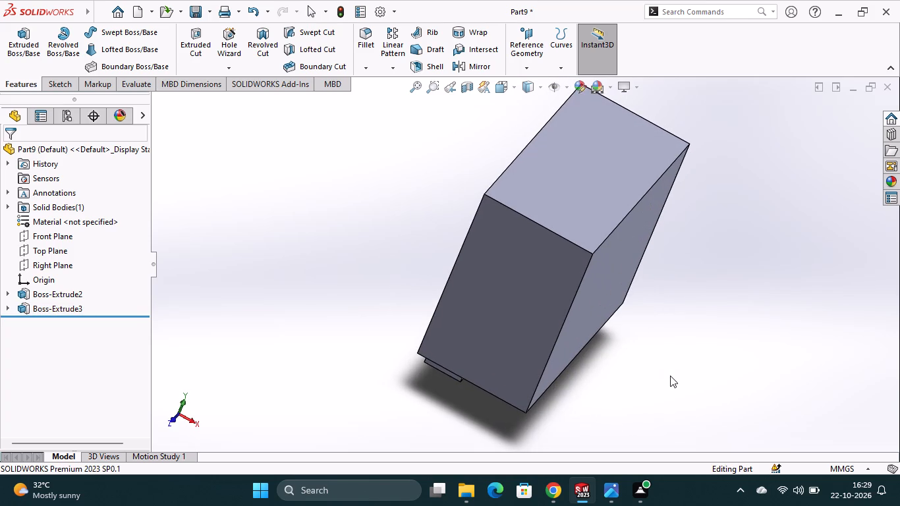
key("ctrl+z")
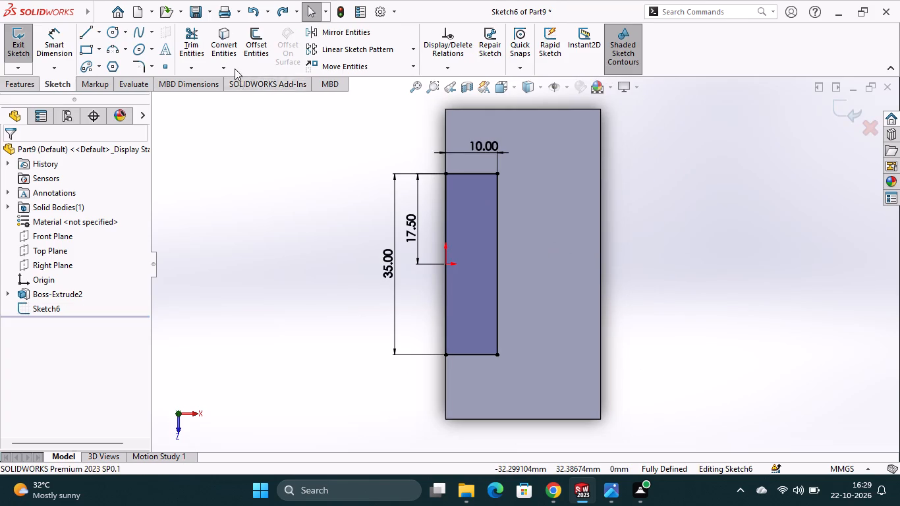
Cut-extrude the 10 × 35 mm rectangle 60 mm Blind down through the block to form the vertical channel.
left_click(18, 84)
left_click(192, 50)
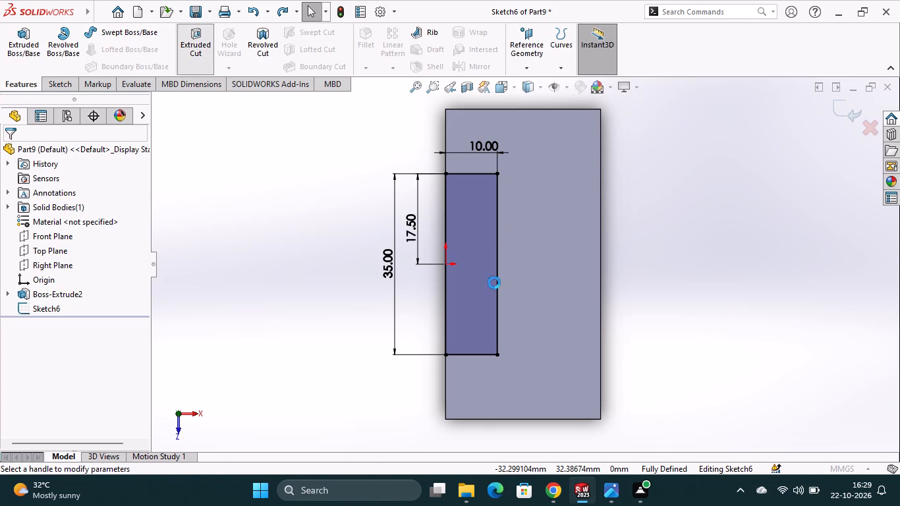
middle_click_drag(659, 333, 673, 230)
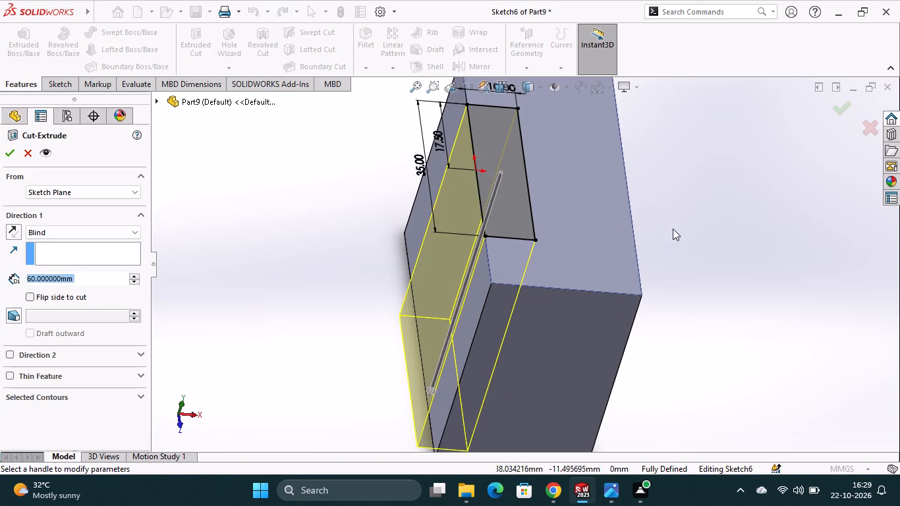
middle_click_drag(345, 303, 348, 247)
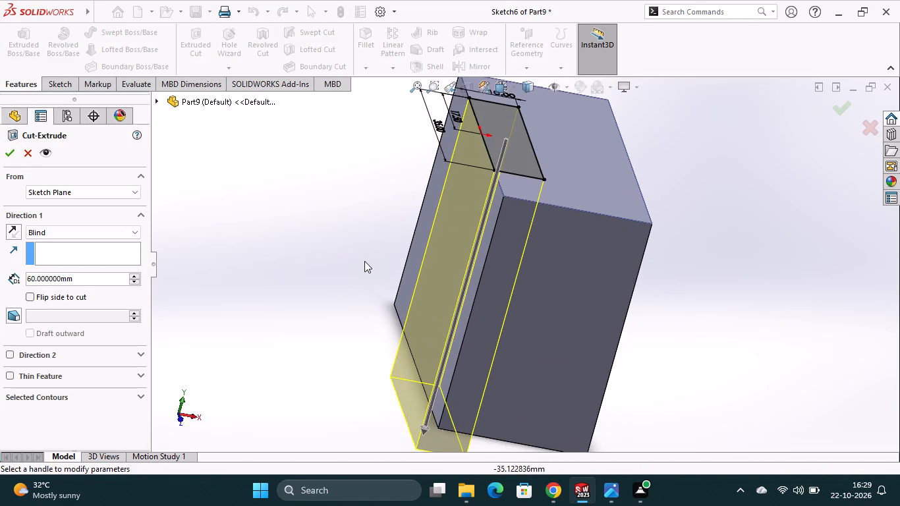
scroll(366, 264, "up", 2)
left_click(11, 156)
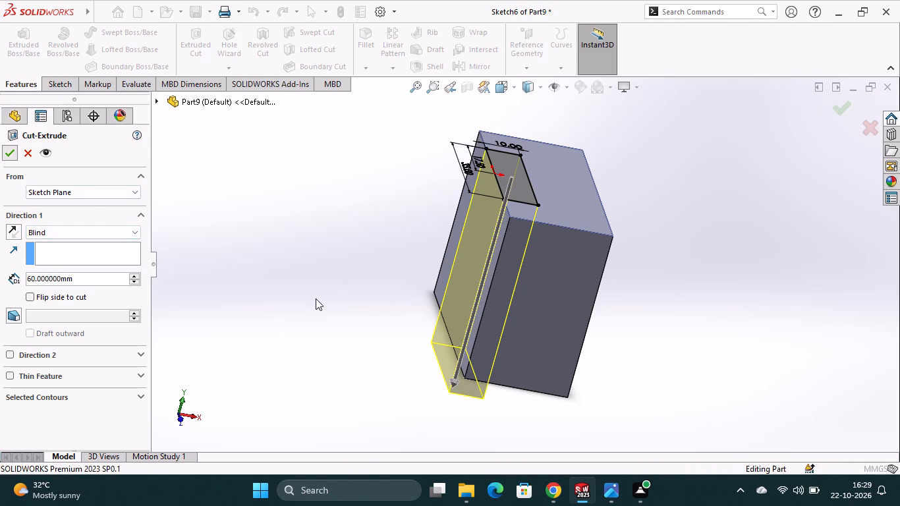
left_click(318, 301)
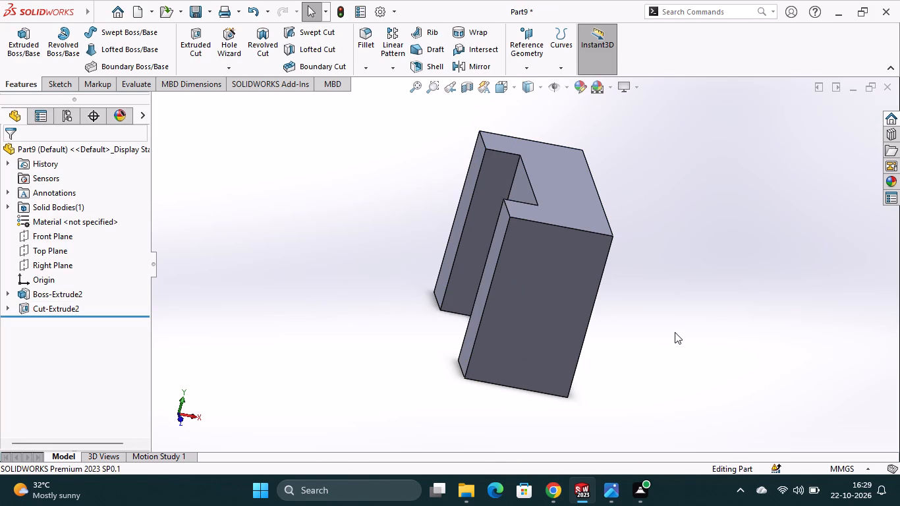
Start a sketch on the block's +X face opposite the channel and draw a vertical centerline about 60 mm long up from the origin.
middle_click_drag(675, 332, 617, 322)
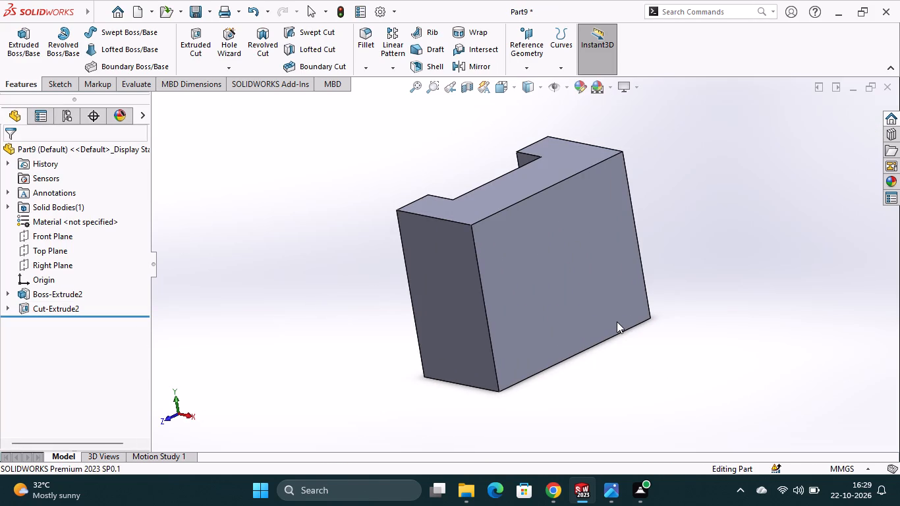
left_click(568, 258)
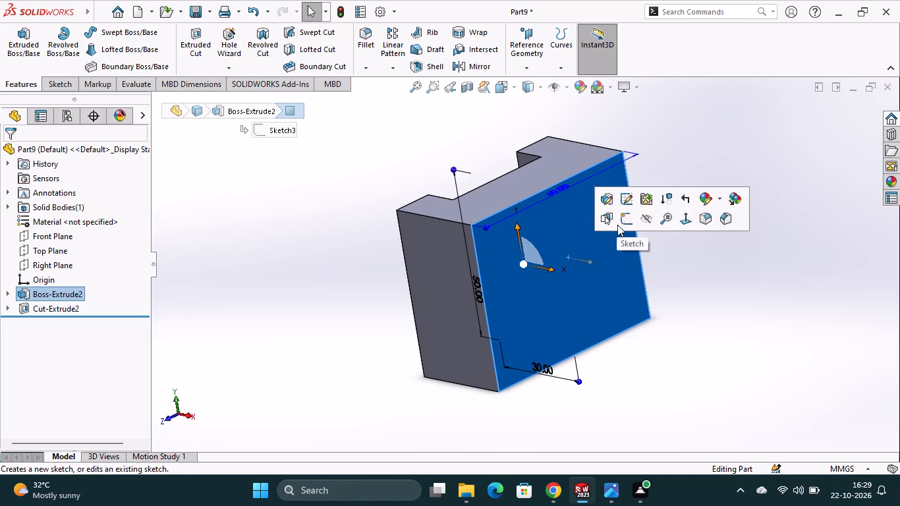
left_click(631, 215)
scroll(486, 169, "up", 3)
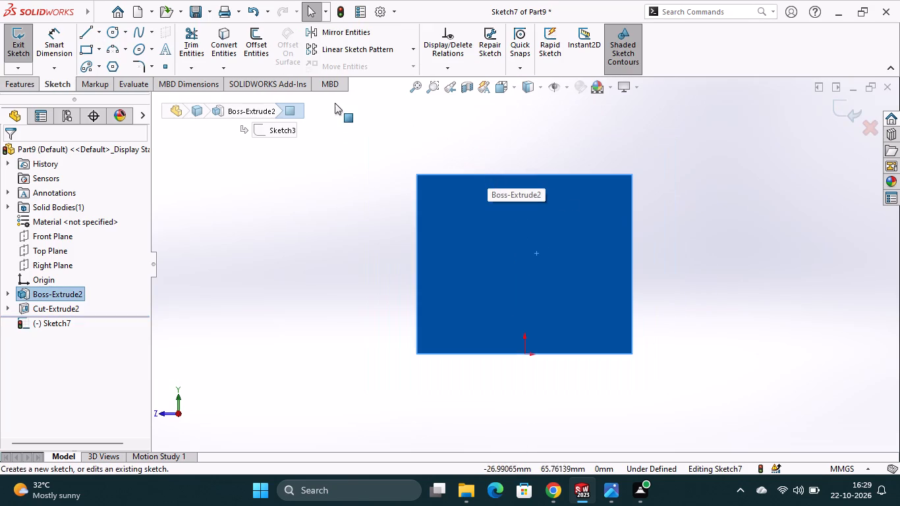
left_click(98, 32)
left_click(99, 63)
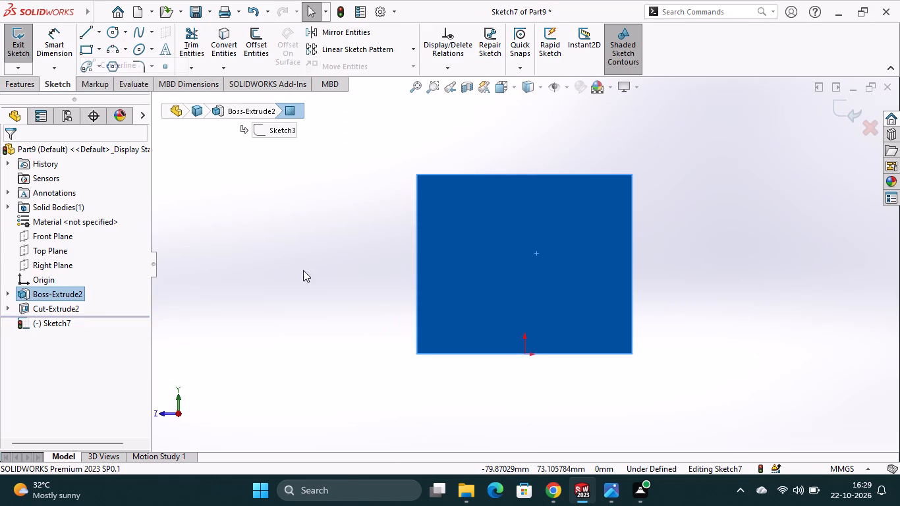
left_click(524, 356)
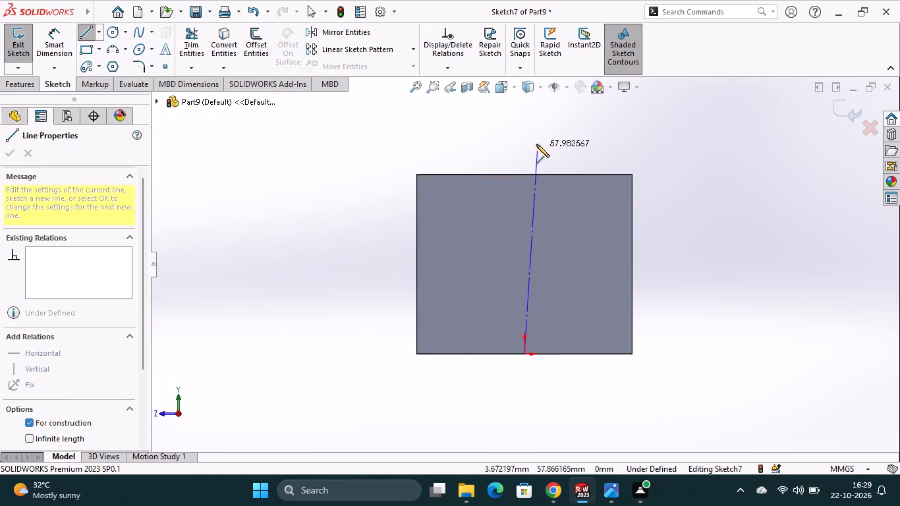
left_click(526, 138)
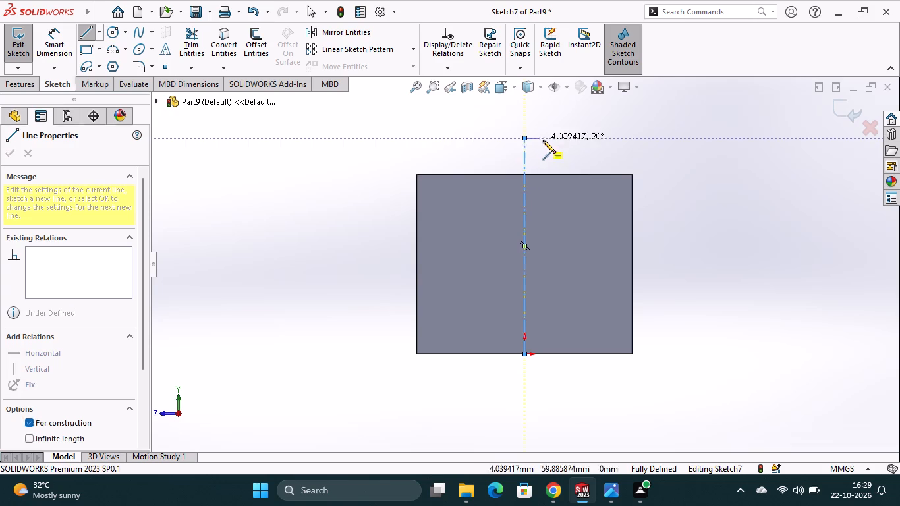
key("Escape")
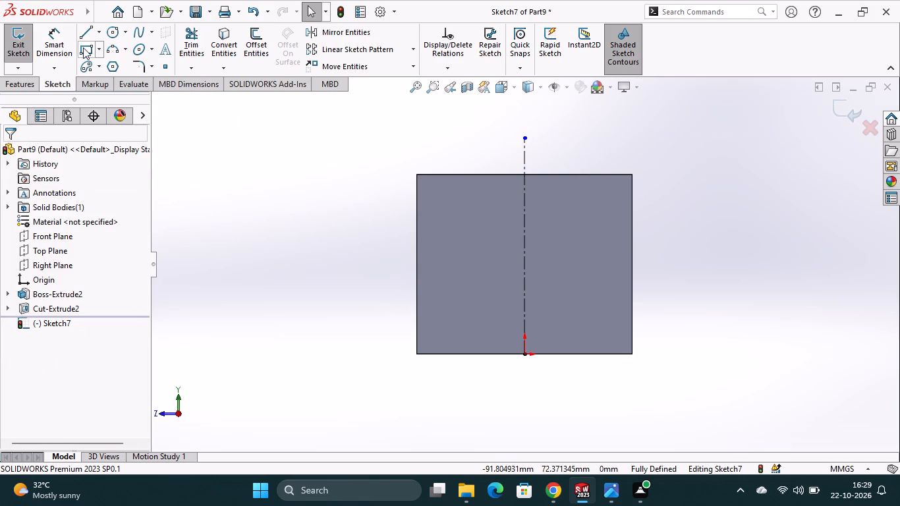
Sketch a corner rectangle about 23 × 13 mm across the centerline, with its upper side on the face's top edge.
left_click(83, 47)
left_click(490, 177)
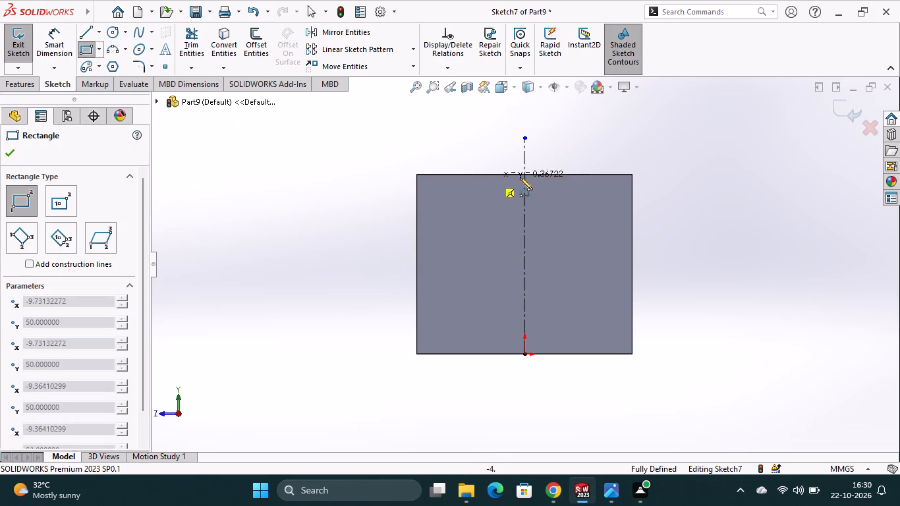
left_click(572, 220)
key("Escape")
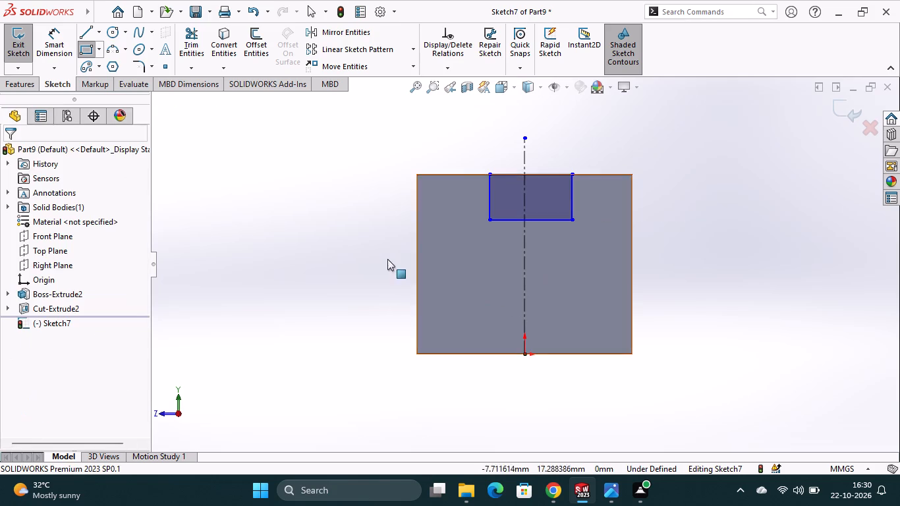
Dimension the rectangle's upper side to 25 mm.
left_click(51, 34)
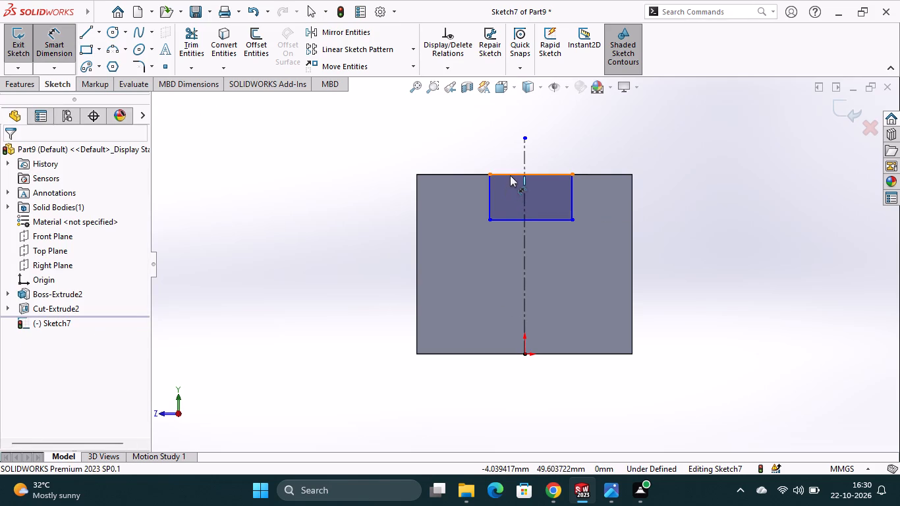
left_click(510, 175)
left_click(511, 161)
key("2")
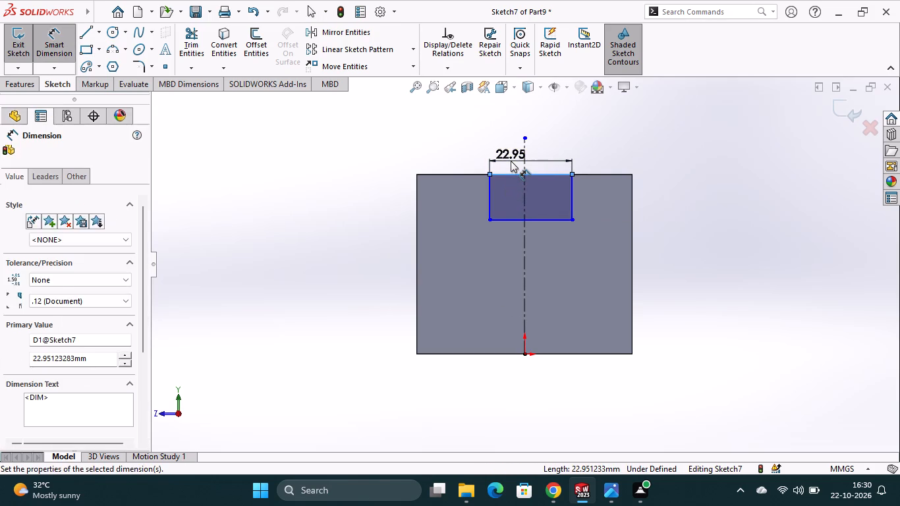
key("5")
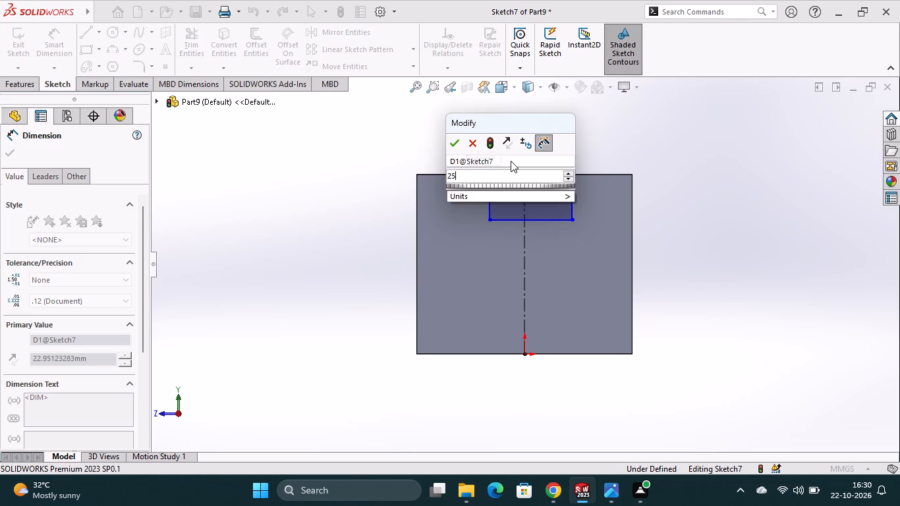
key("Return")
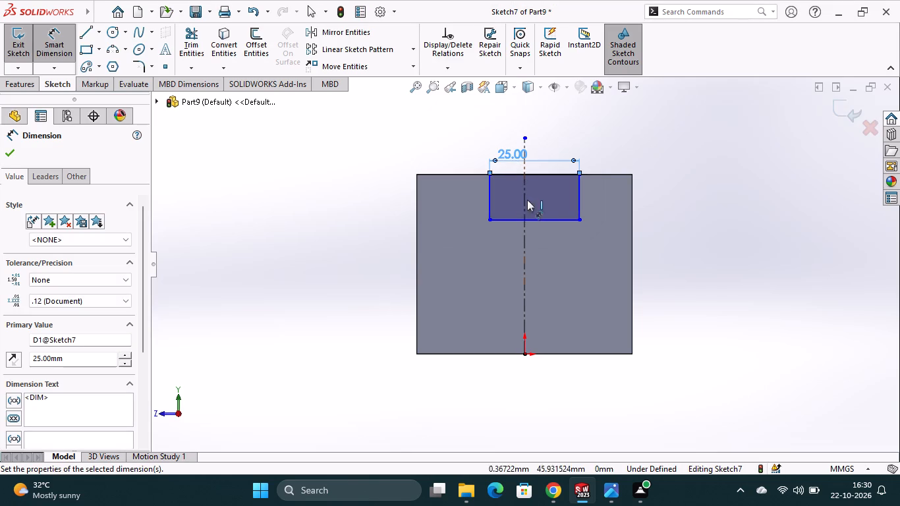
Dimension the distance from the centerline to the rectangle's lower -Z corner as 25/2 mm.
left_click(524, 199)
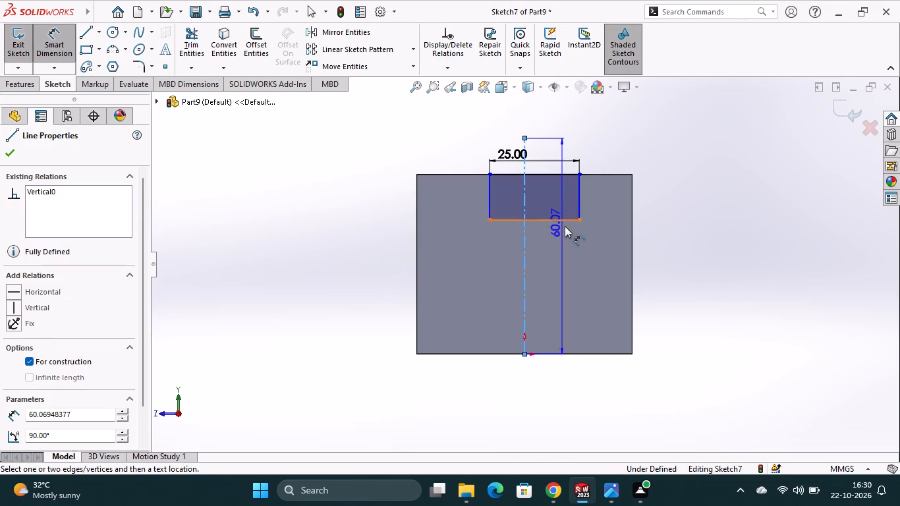
left_click(578, 221)
left_click(552, 239)
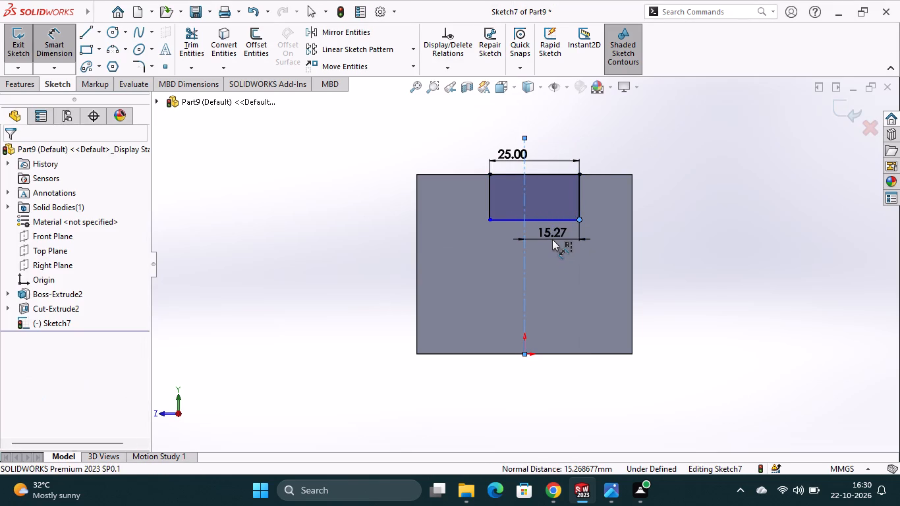
type("25")
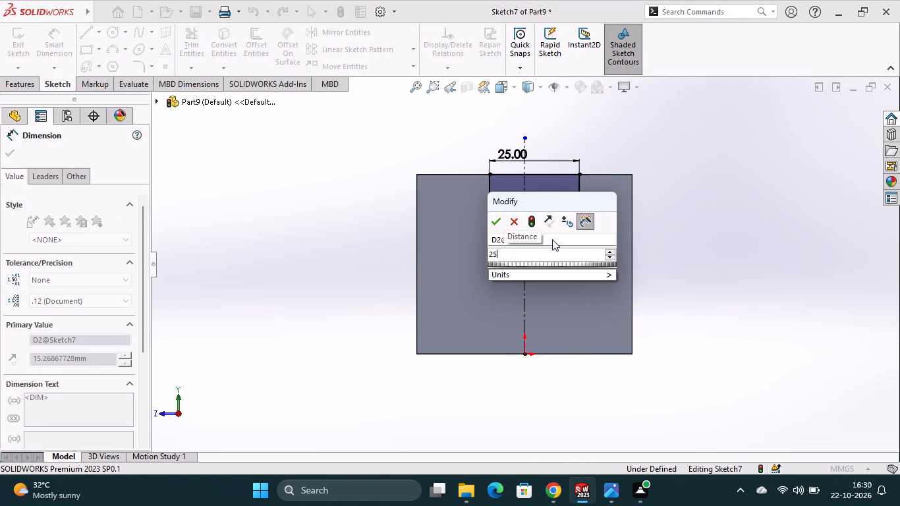
key("period")
key("BackSpace")
type("/2")
key("Return")
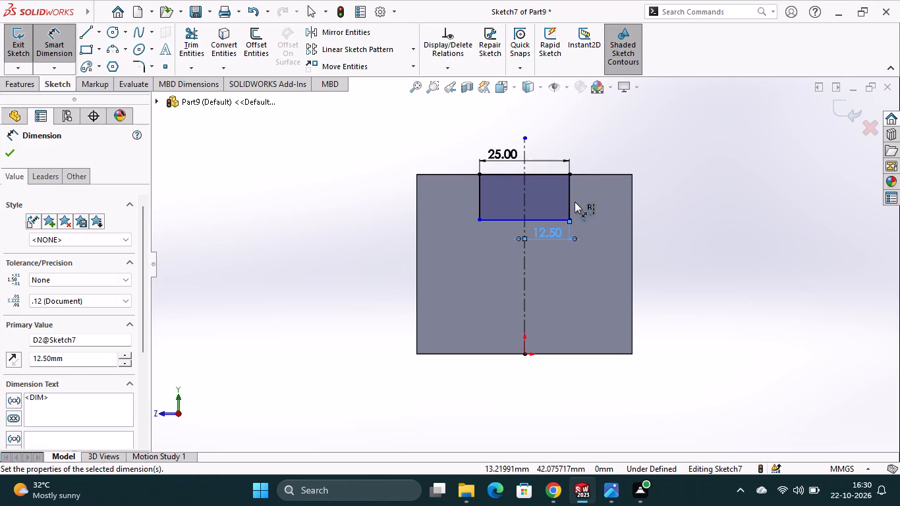
Dimension the notch rectangle's -Z vertical side to 10 mm.
left_click(571, 202)
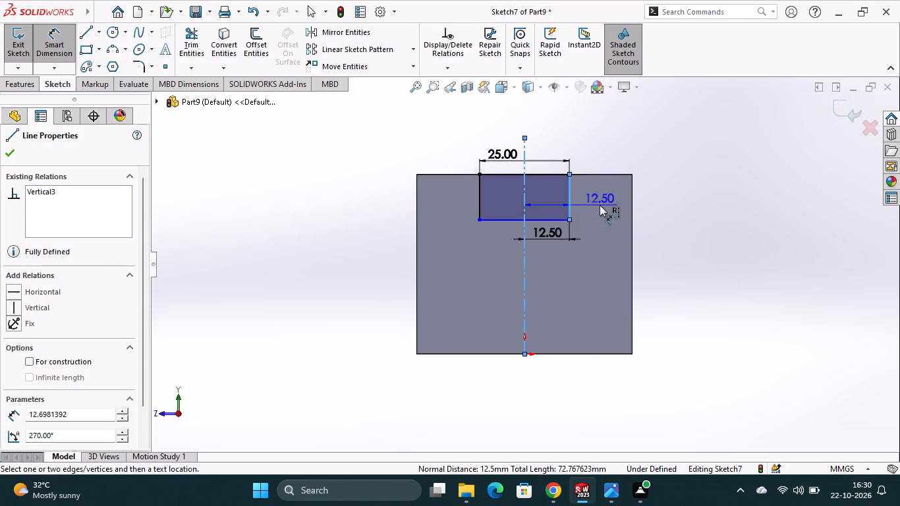
key("Escape")
left_click(605, 197)
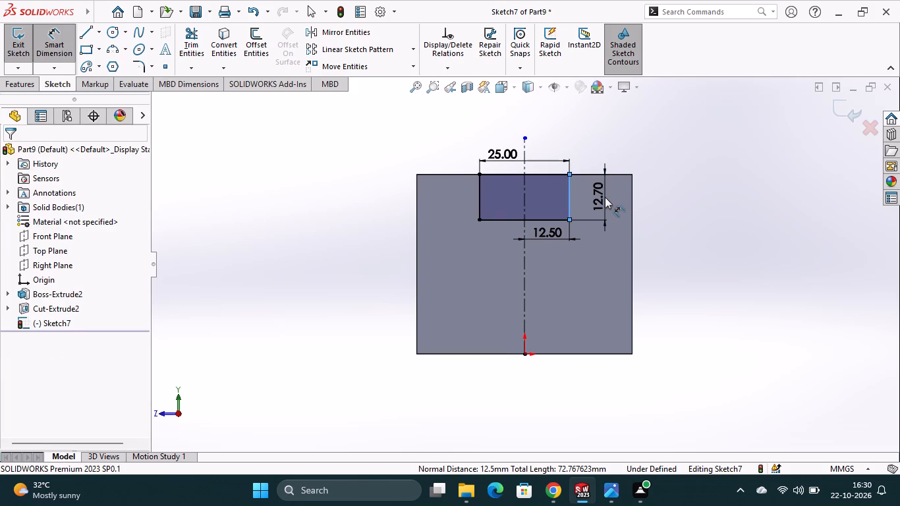
type("10")
key("Return")
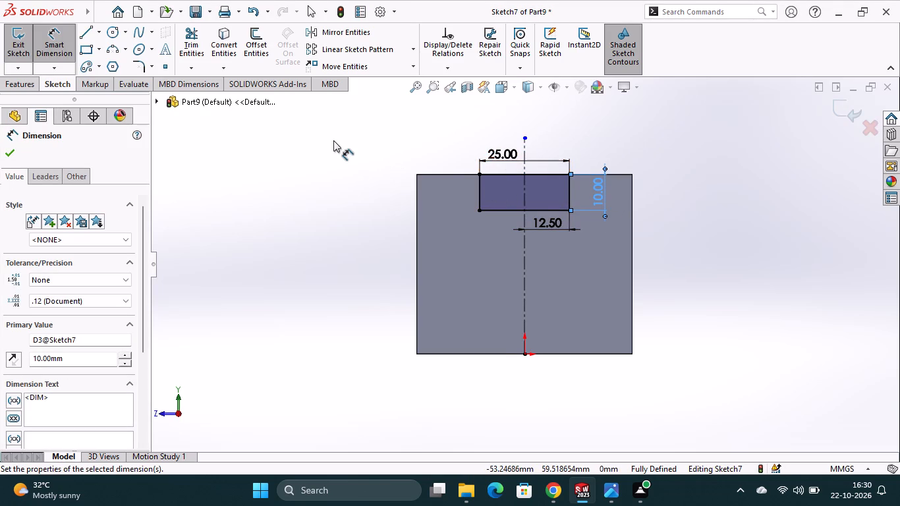
Extrude-cut the 25 × 10 mm notch rectangle blind 60 mm through the block's upper part.
left_click(36, 85)
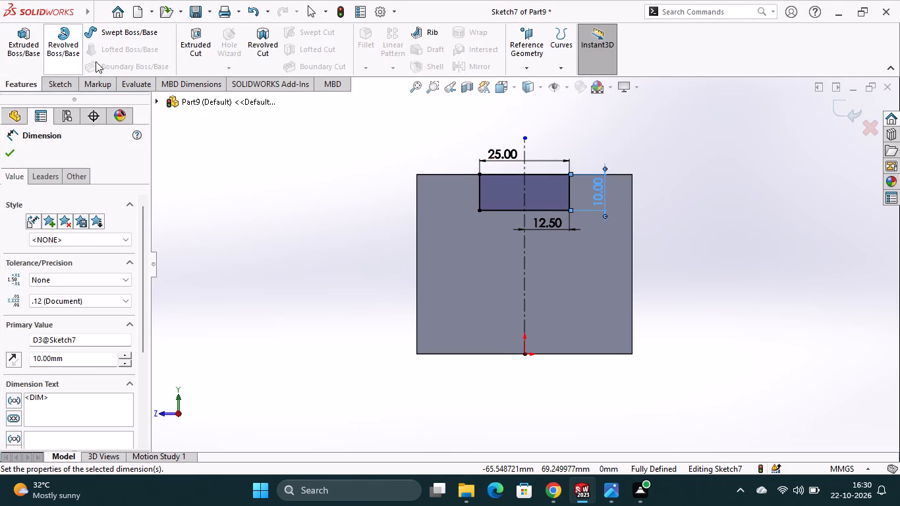
left_click(198, 55)
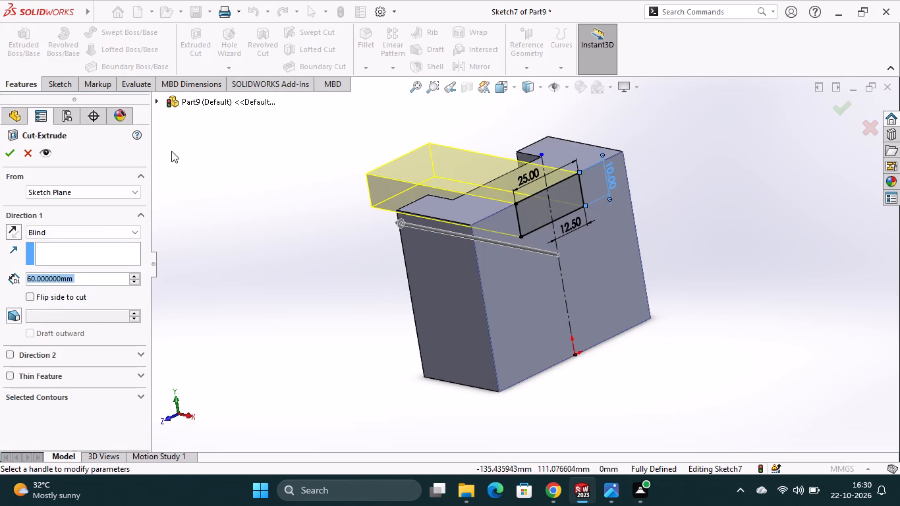
left_click(11, 158)
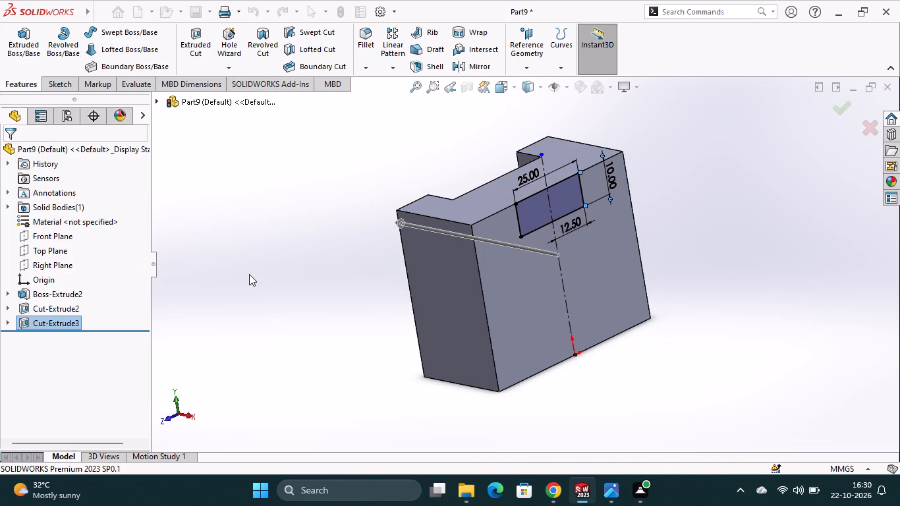
left_click(277, 289)
Start a sketch on the block's notched +X face and draw a vertical centerline about 51 mm long up from the origin.
scroll(544, 303, "up", 2)
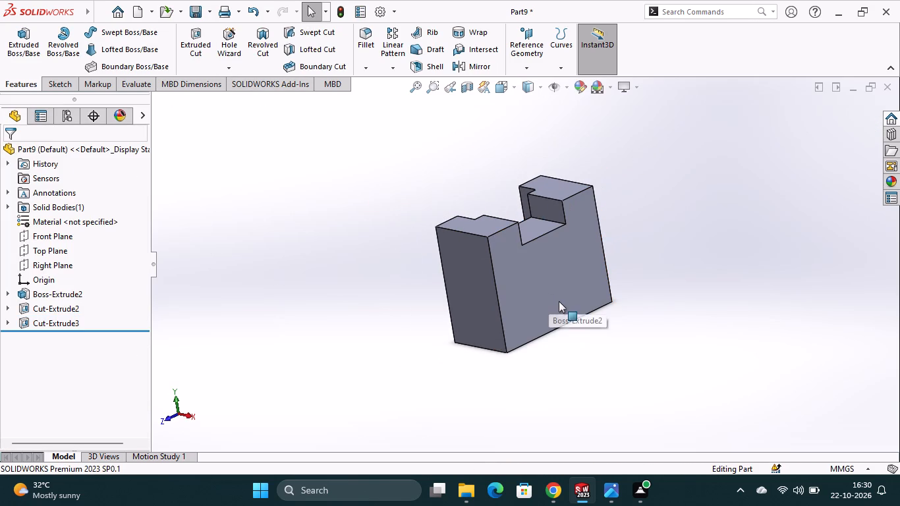
middle_click_drag(561, 306, 583, 307)
scroll(557, 319, "up", 3)
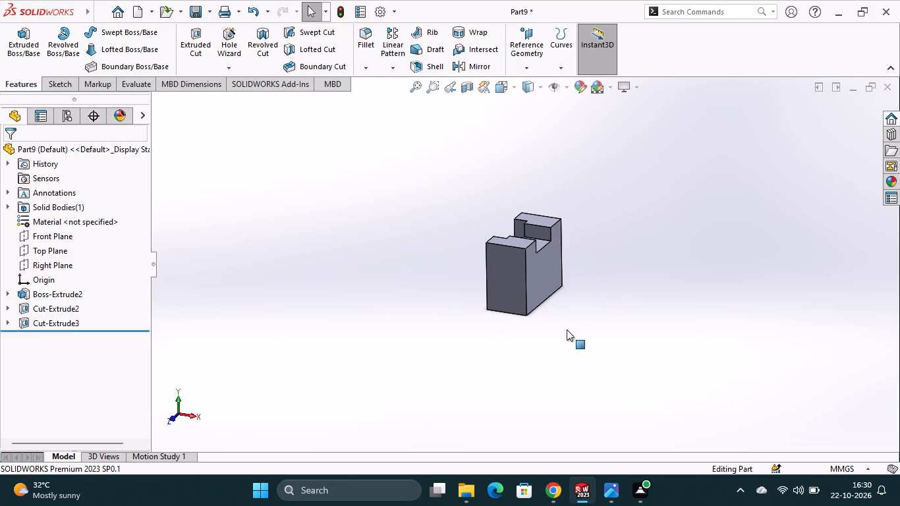
middle_click_drag(567, 329, 577, 333)
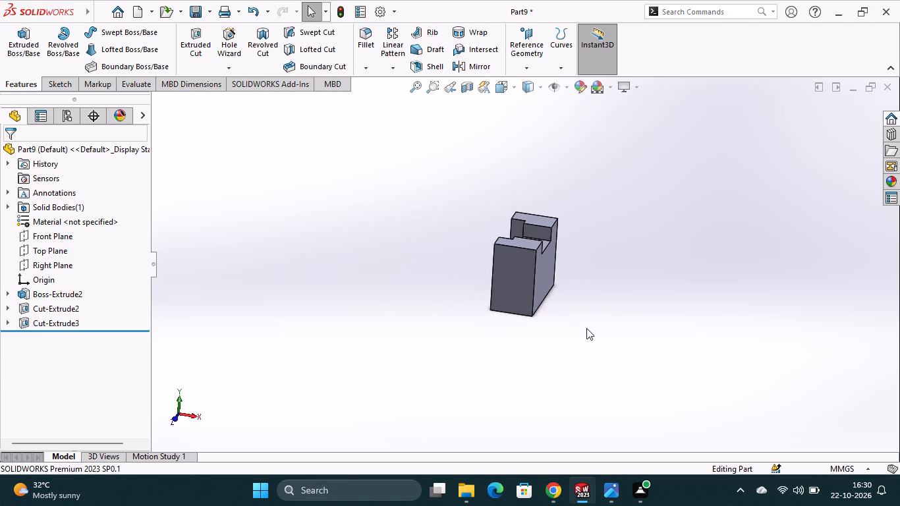
left_click(543, 283)
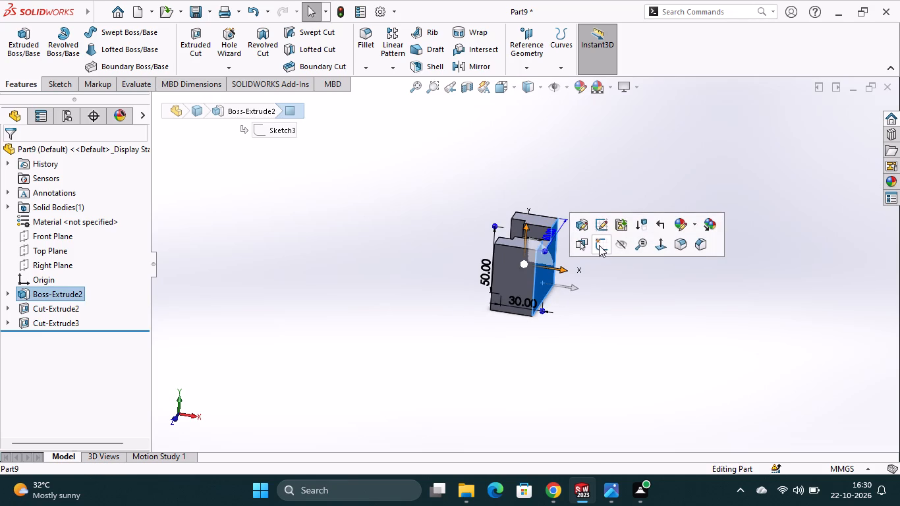
left_click(600, 245)
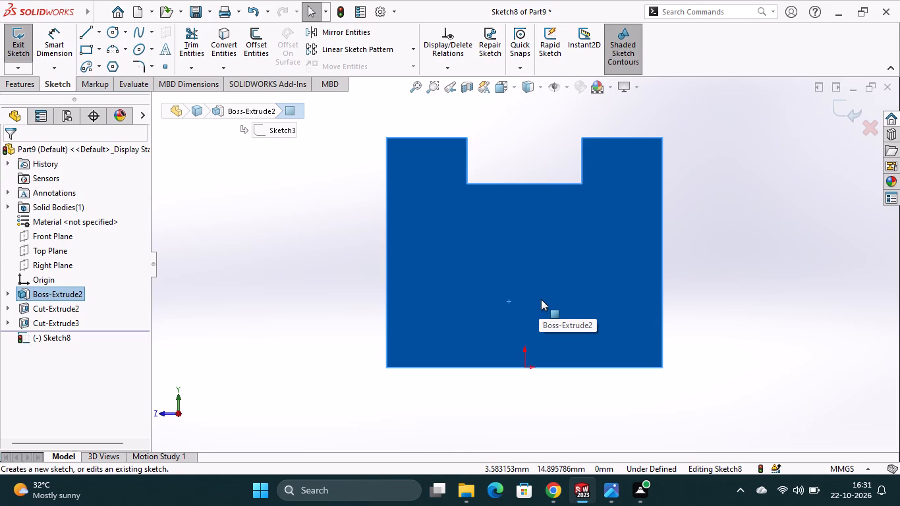
left_click(98, 32)
left_click(124, 66)
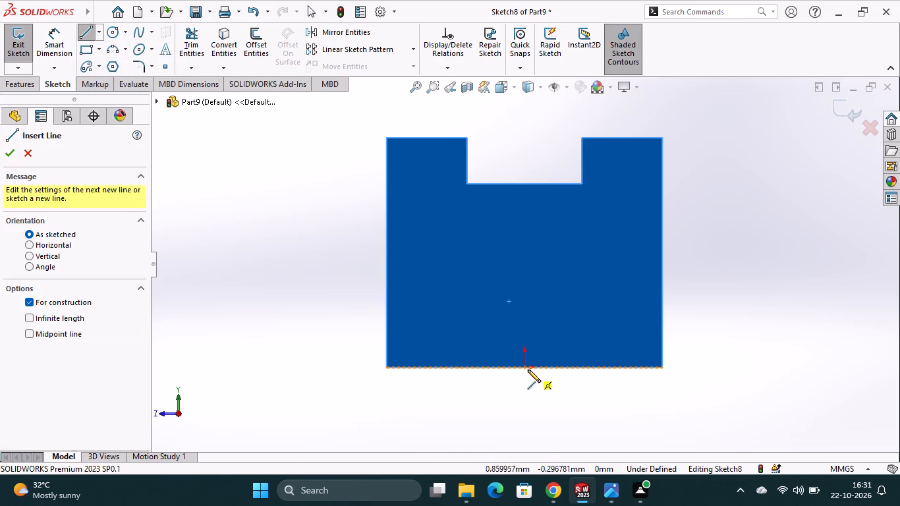
left_click(524, 368)
left_click(526, 134)
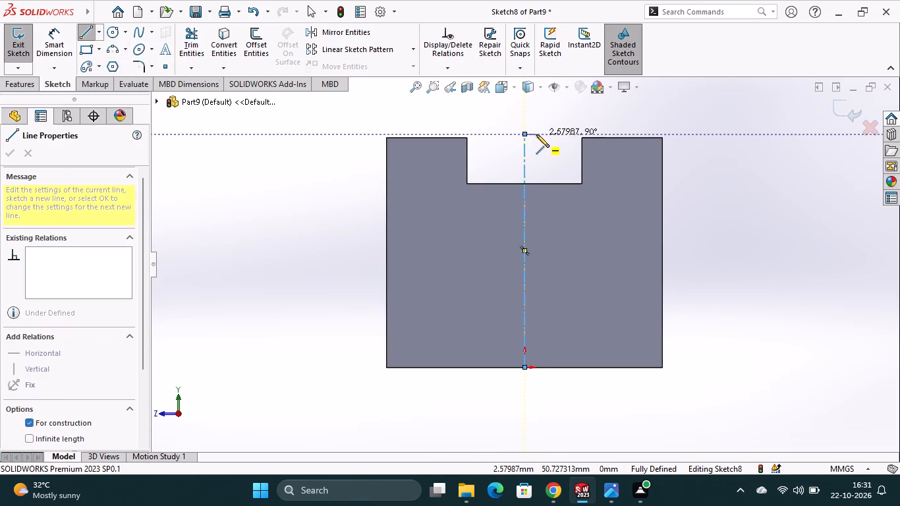
key("Escape")
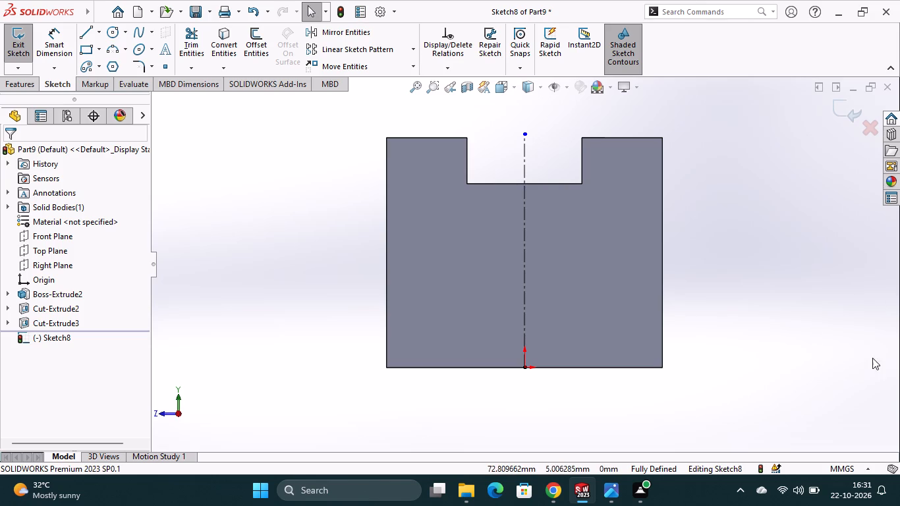
Sketch a closed rectangle of lines about 31 × 28 mm across the centerline, with its lower side on the face's bottom edge.
left_click(92, 32)
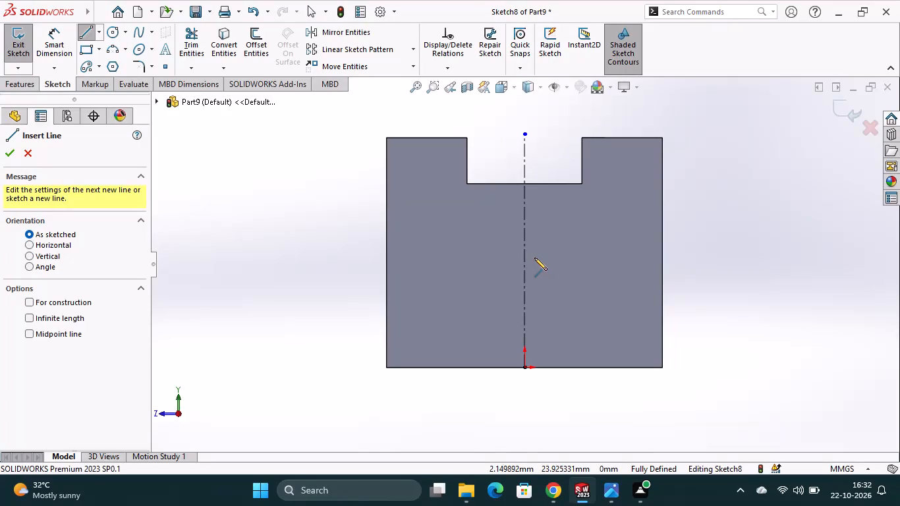
left_click(448, 238)
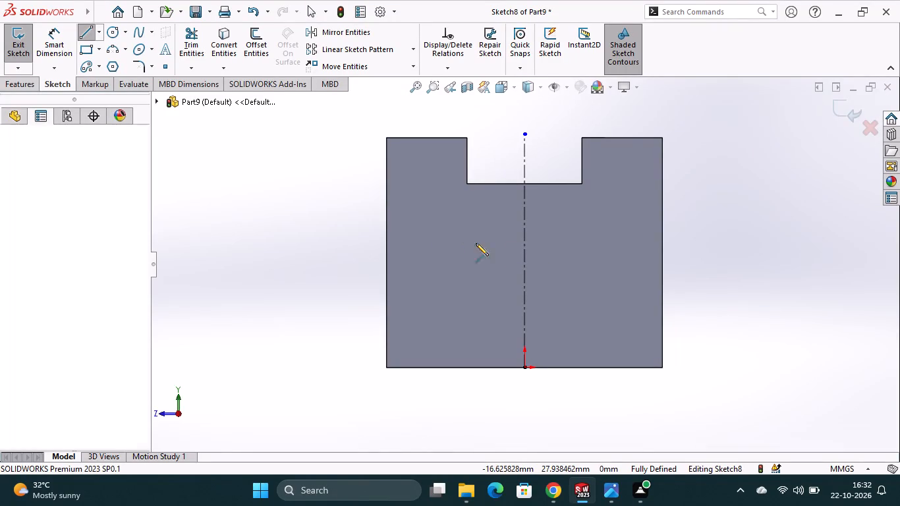
left_click(592, 235)
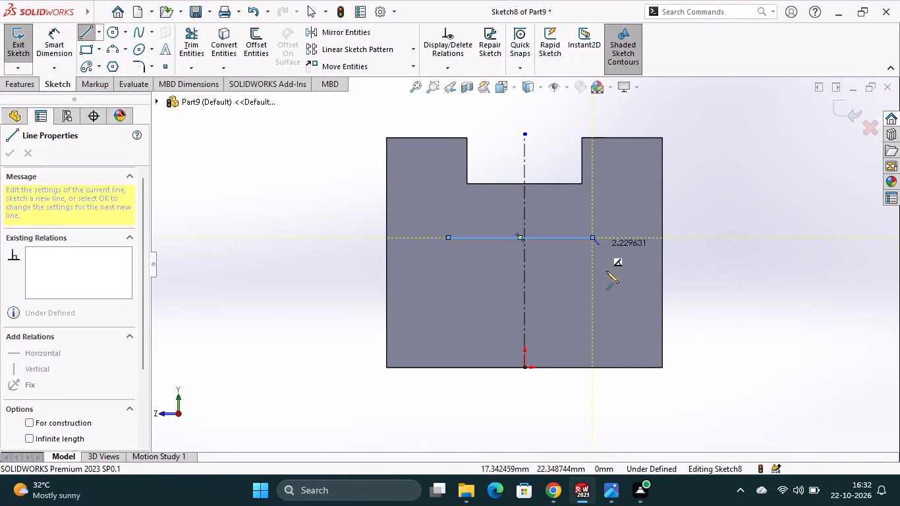
left_click(596, 368)
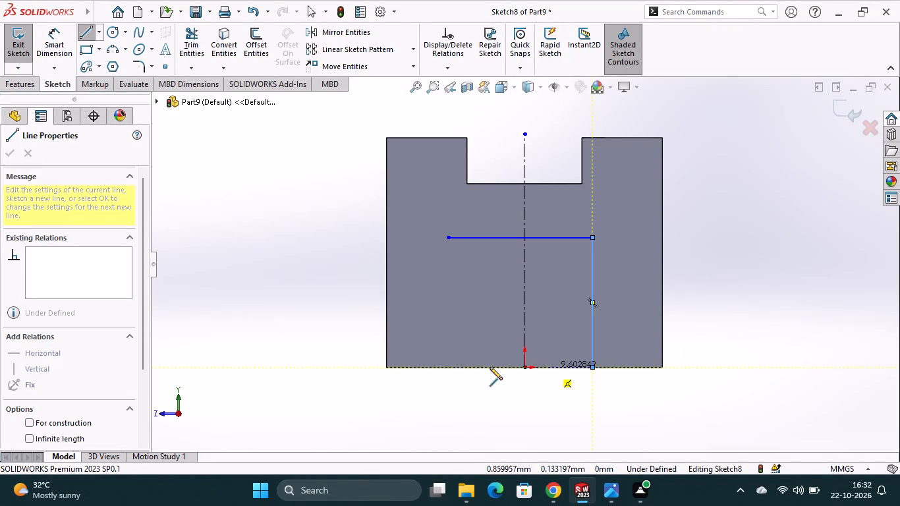
left_click(448, 367)
left_click(449, 238)
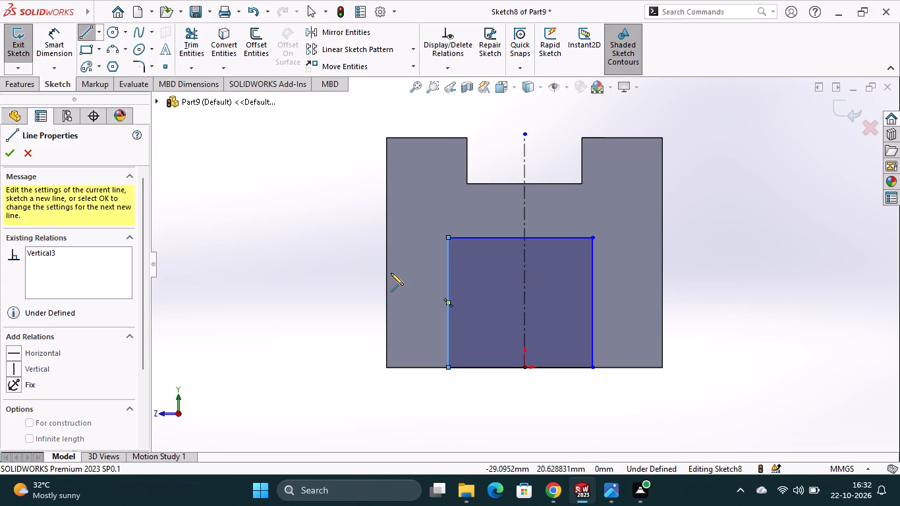
key("Escape")
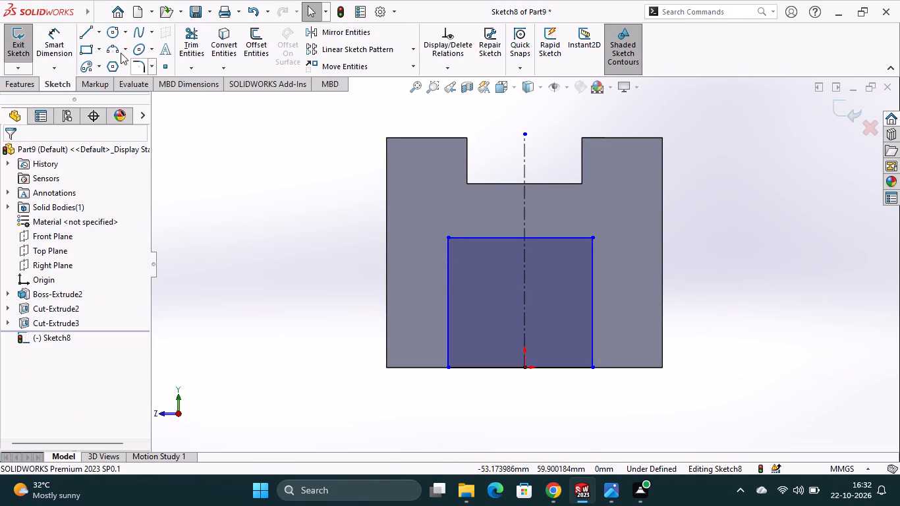
Dimension the distance from the origin to the rectangle's lower -Z corner as 20 mm.
left_click(63, 47)
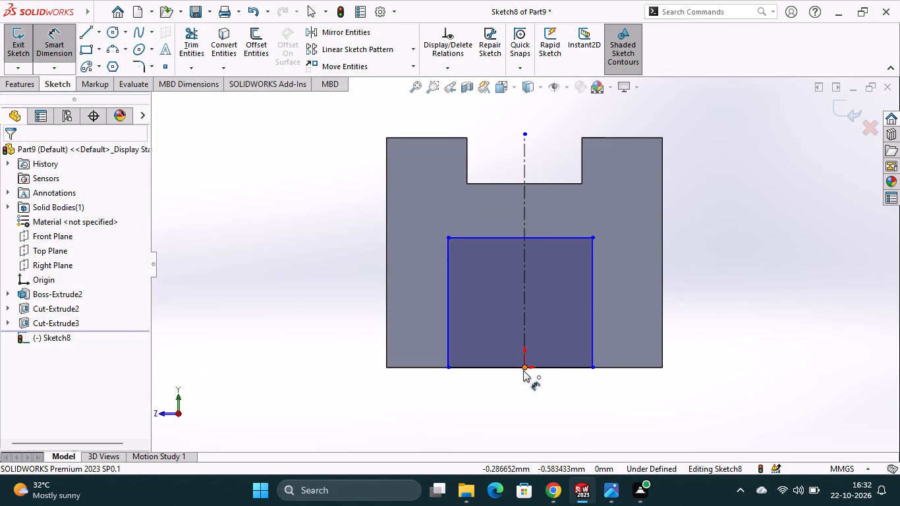
left_click(527, 370)
left_click(592, 368)
left_click(577, 381)
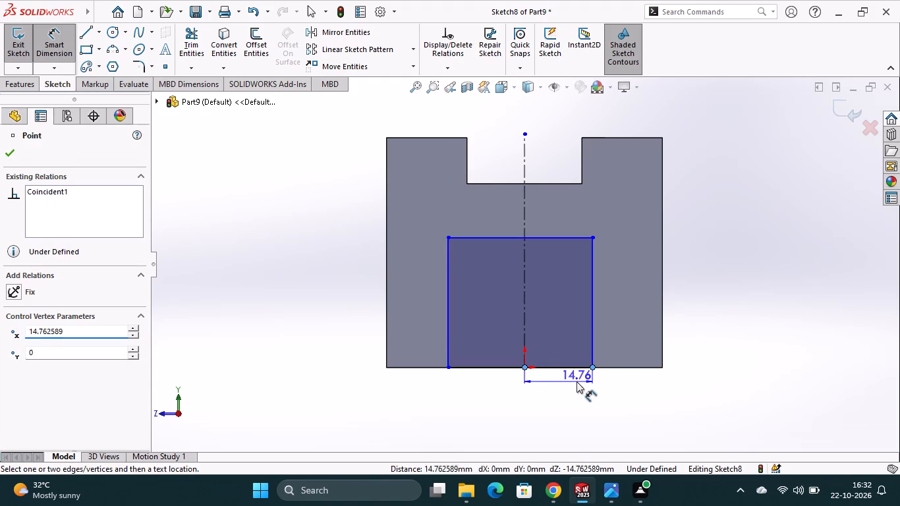
type("20")
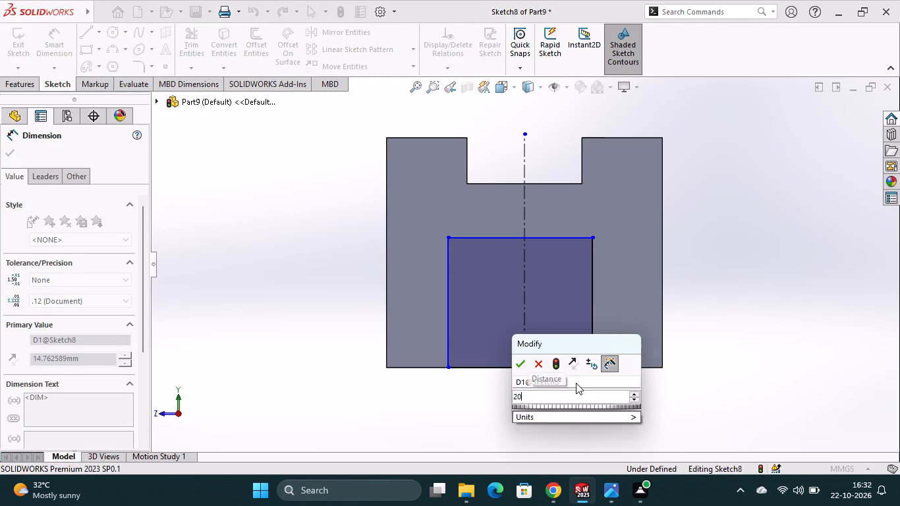
key("Return")
Dimension the rectangle's width between its two lower corners to 40 mm.
left_click(447, 369)
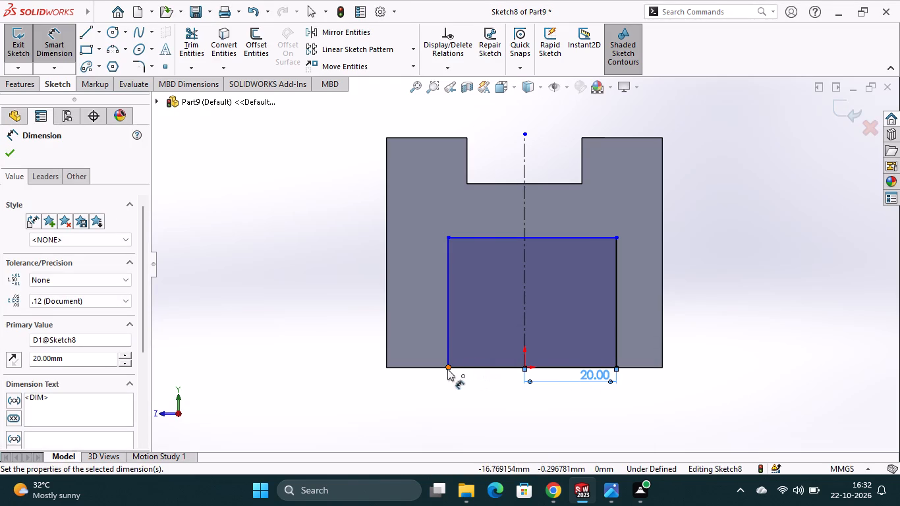
left_click(617, 365)
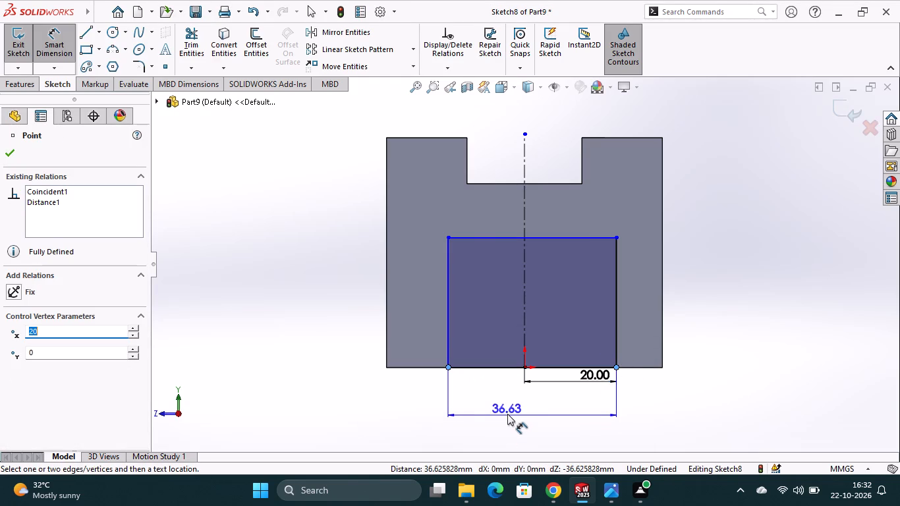
left_click(507, 414)
type("40")
key("Return")
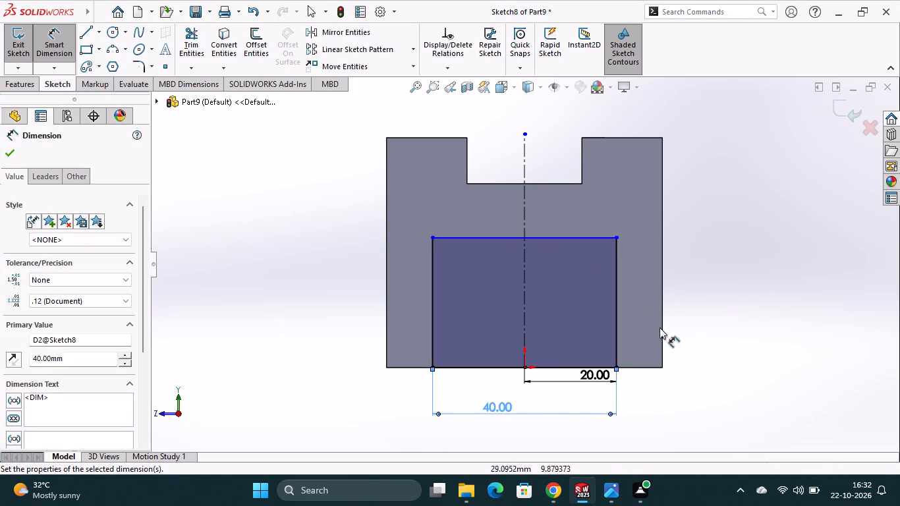
Dimension the rectangle's -Z vertical side to 30 mm.
left_click(617, 311)
left_click(640, 300)
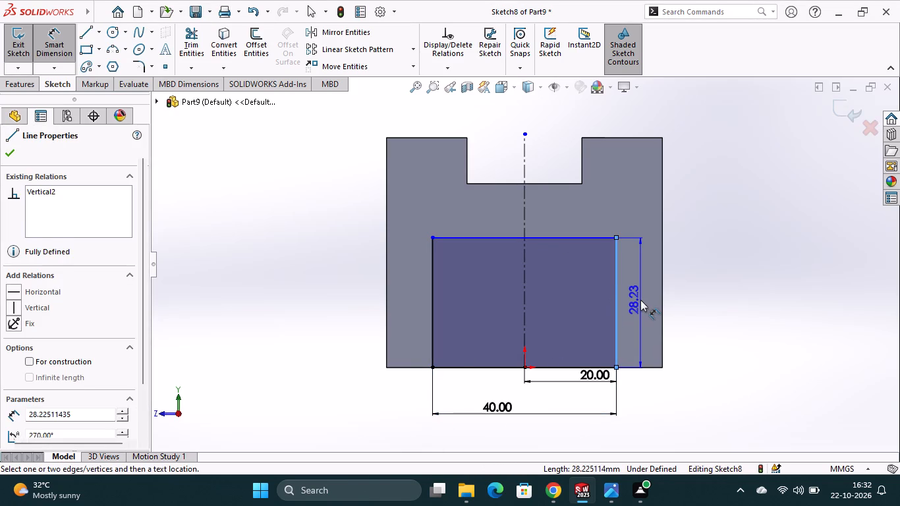
type("30")
key("Return")
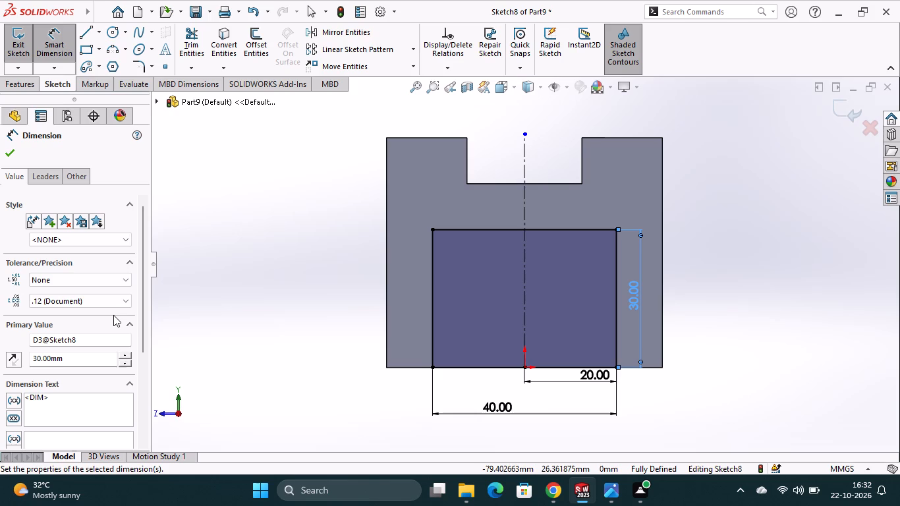
Extrude the 40 × 30 mm rectangle as a blind 60 mm boss outward from the +X face, merged with the block.
left_click(19, 86)
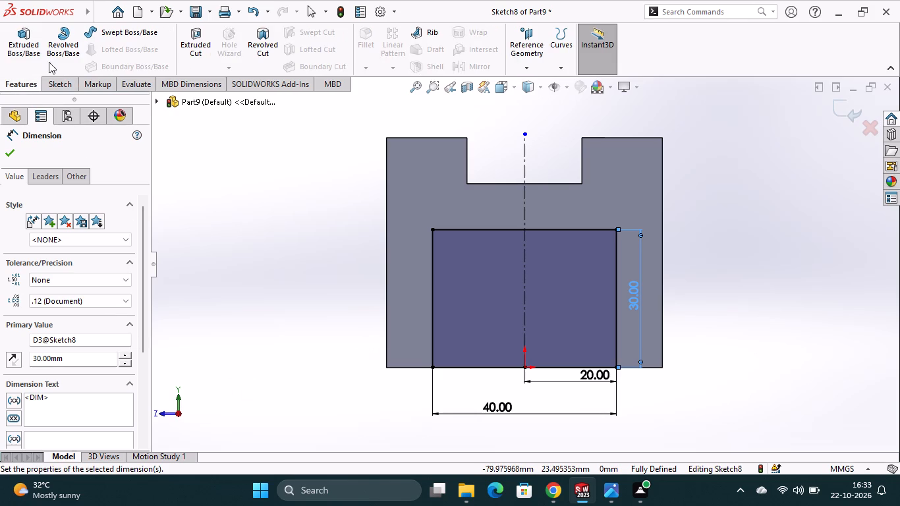
left_click(32, 47)
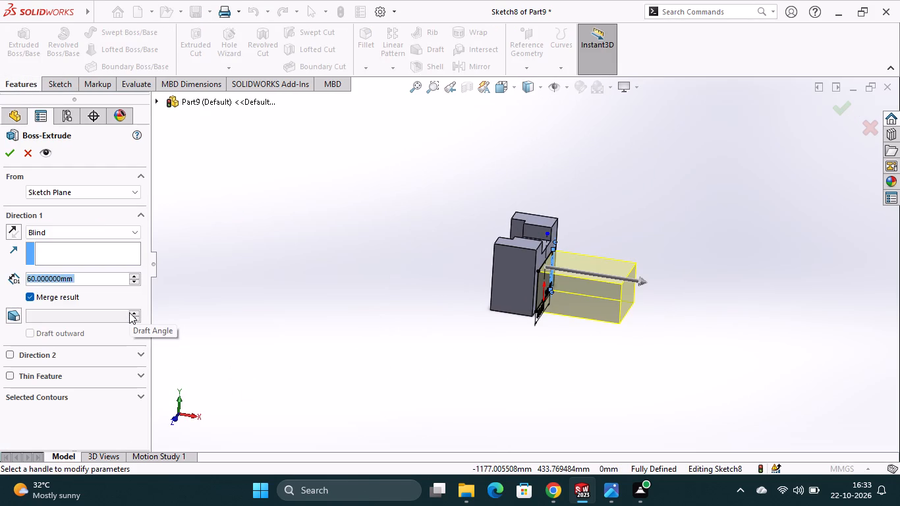
left_click(85, 275)
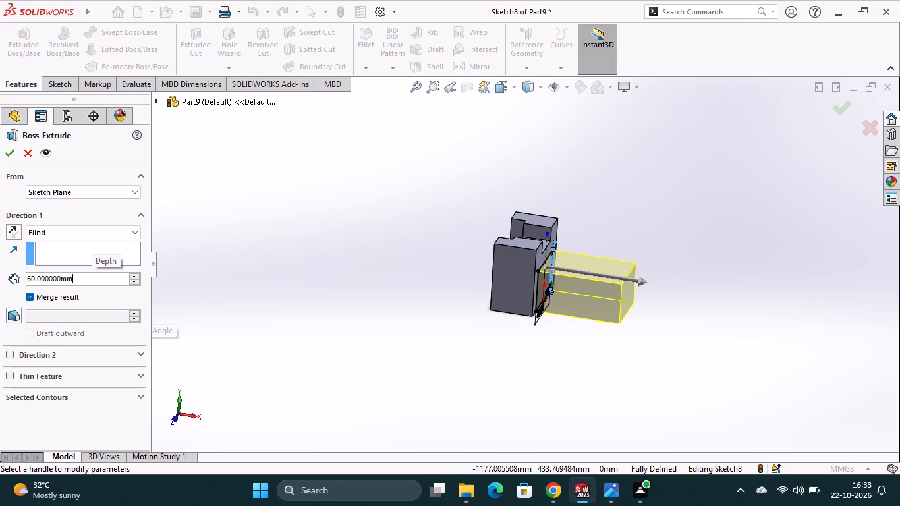
left_click_drag(85, 275, 28, 277)
left_click_drag(28, 277, 26, 277)
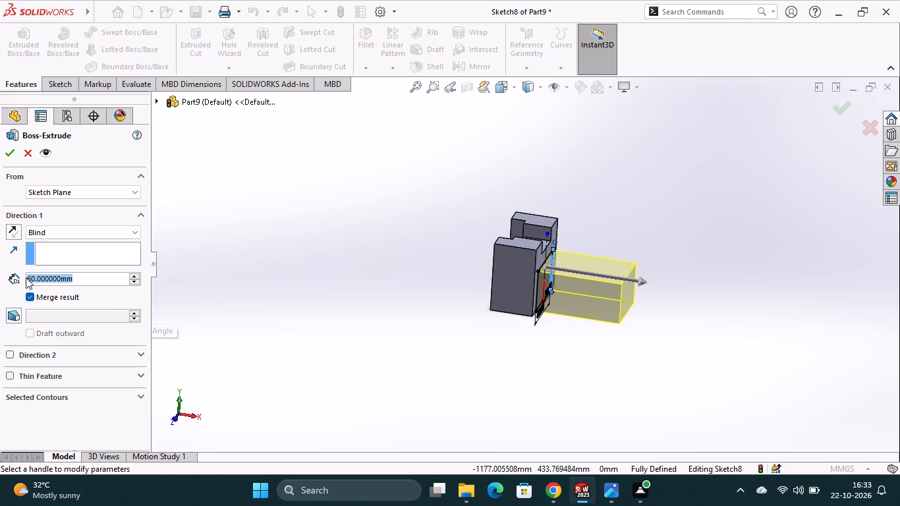
left_click(244, 310)
left_click(9, 154)
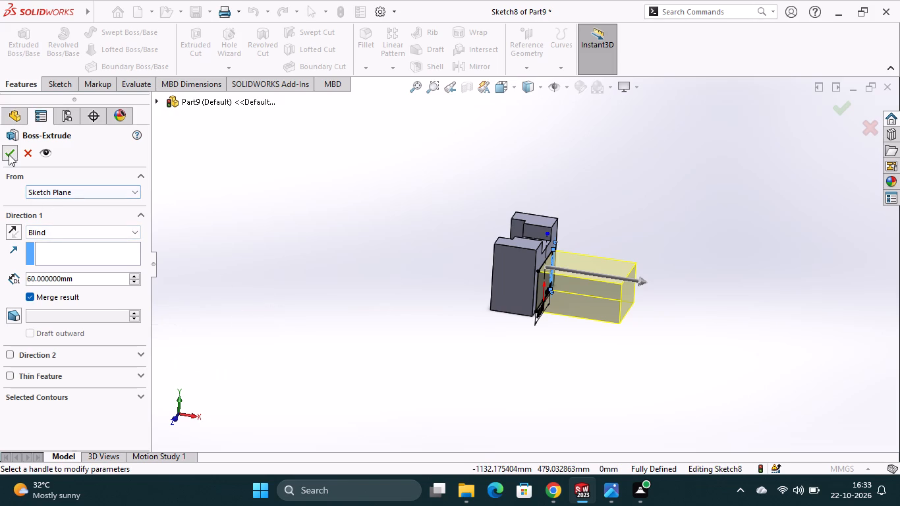
left_click(403, 311)
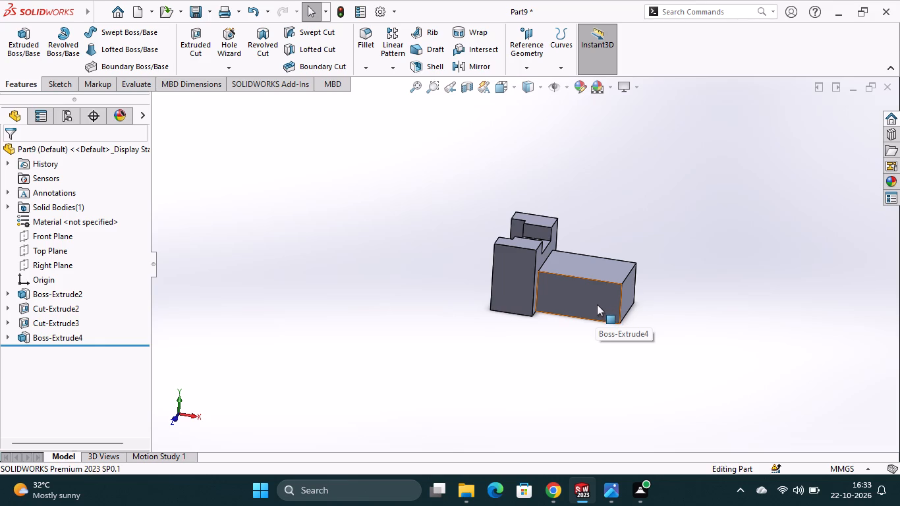
On the boss's +Z side face, sketch a line about 35 mm along the lower edge from the block and a vertical line about 16 mm up.
left_click(600, 301)
left_click(664, 268)
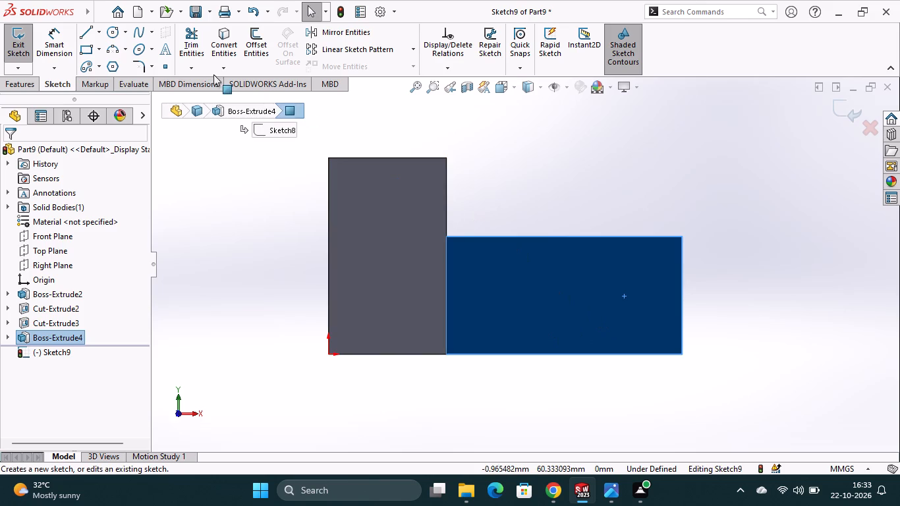
left_click(90, 30)
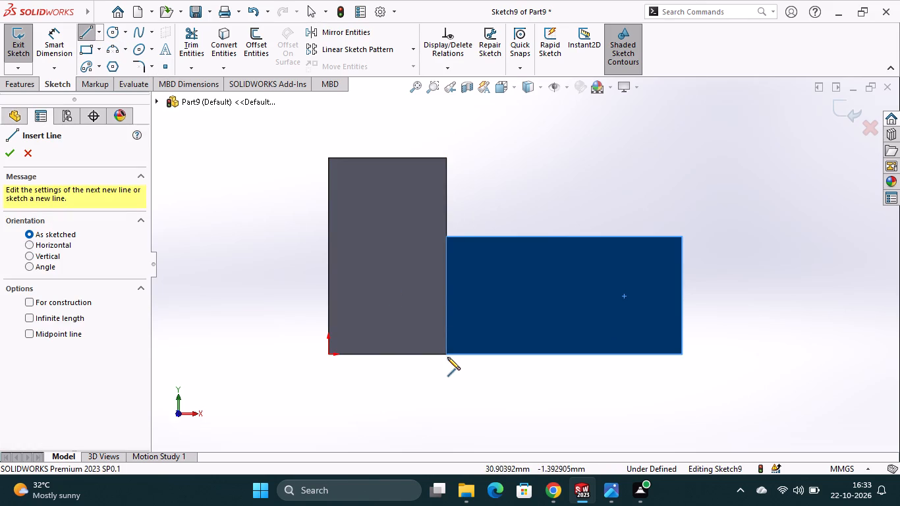
left_click(448, 353)
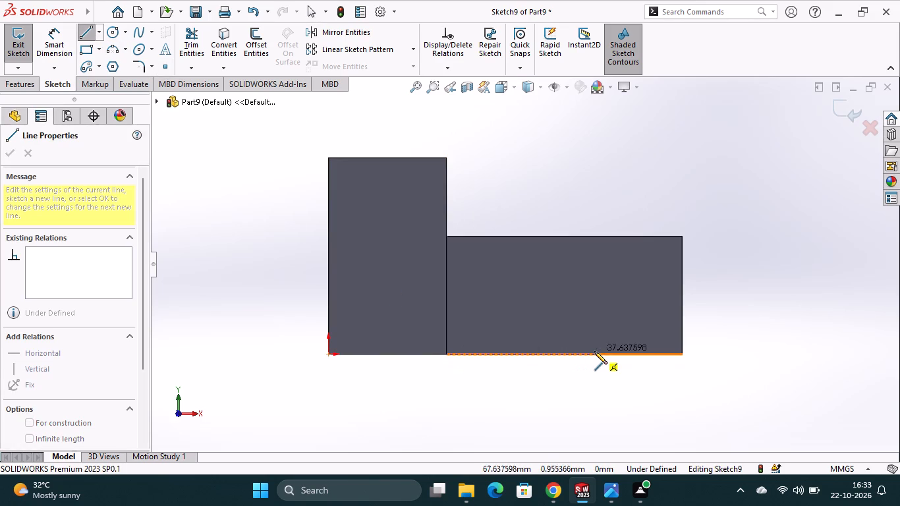
left_click(585, 354)
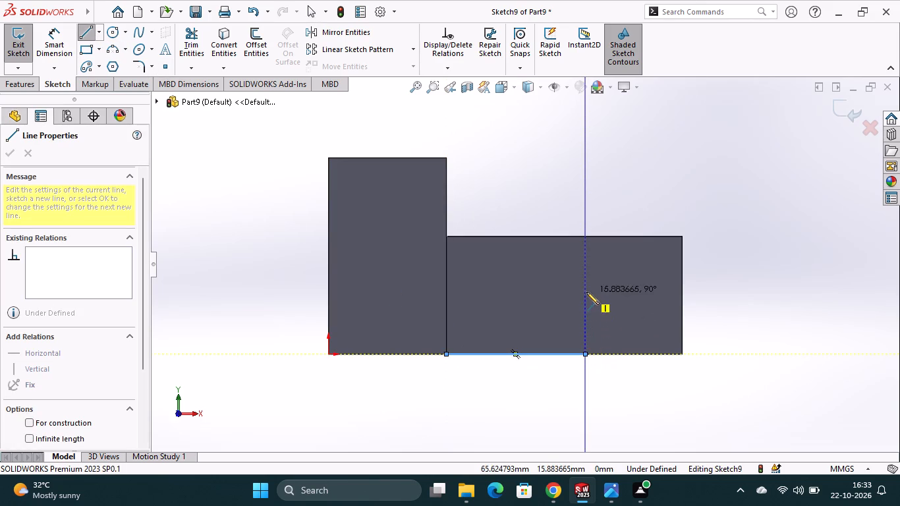
left_click(586, 292)
key("Escape")
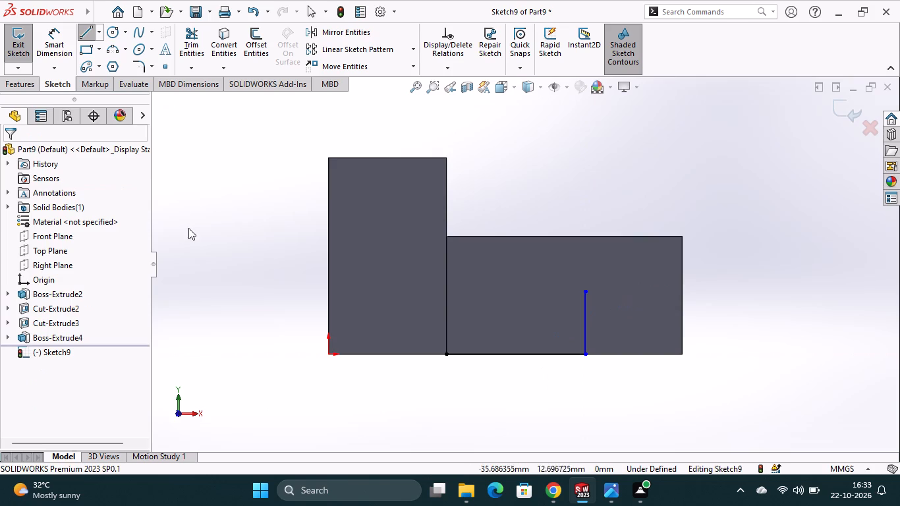
Dimension the horizontal line along the boss's lower edge to 35 mm.
left_click(47, 43)
left_click(501, 355)
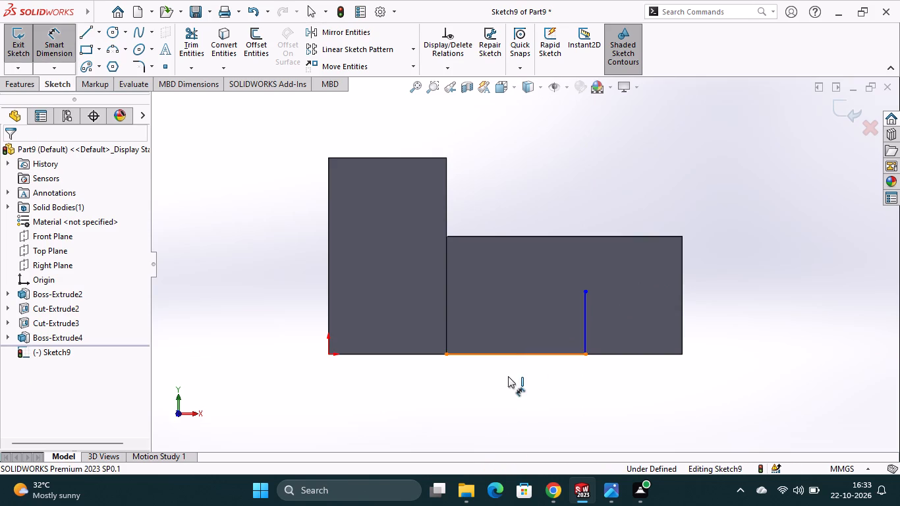
left_click(508, 378)
type("35")
key("Return")
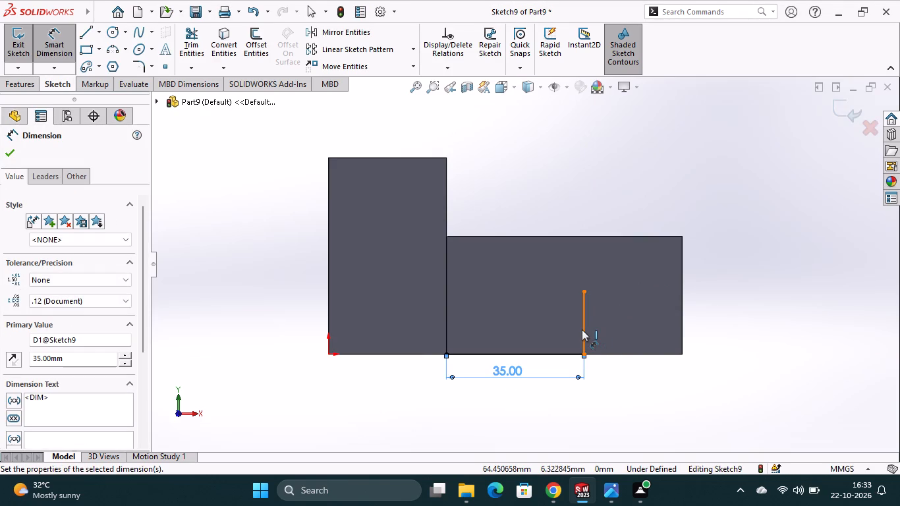
Dimension the vertical line's length to 15 mm.
left_click(582, 329)
left_click(614, 321)
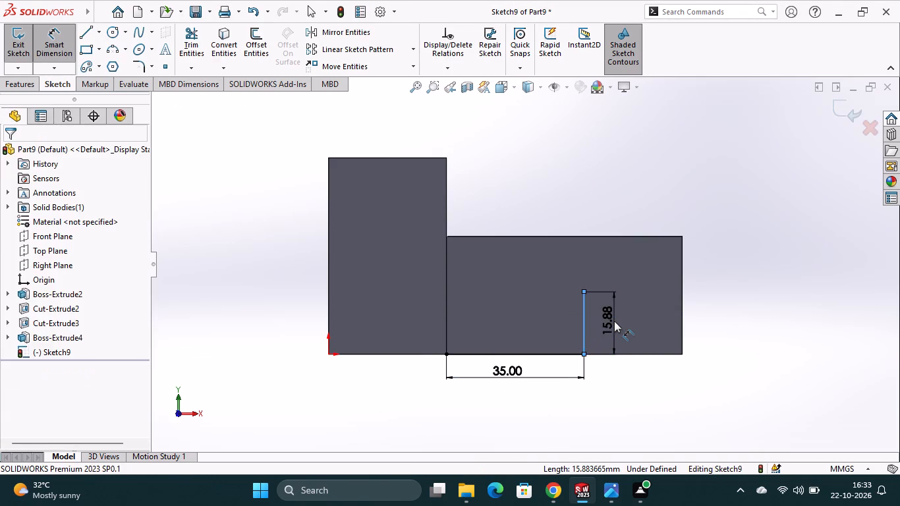
type("15")
key("Return")
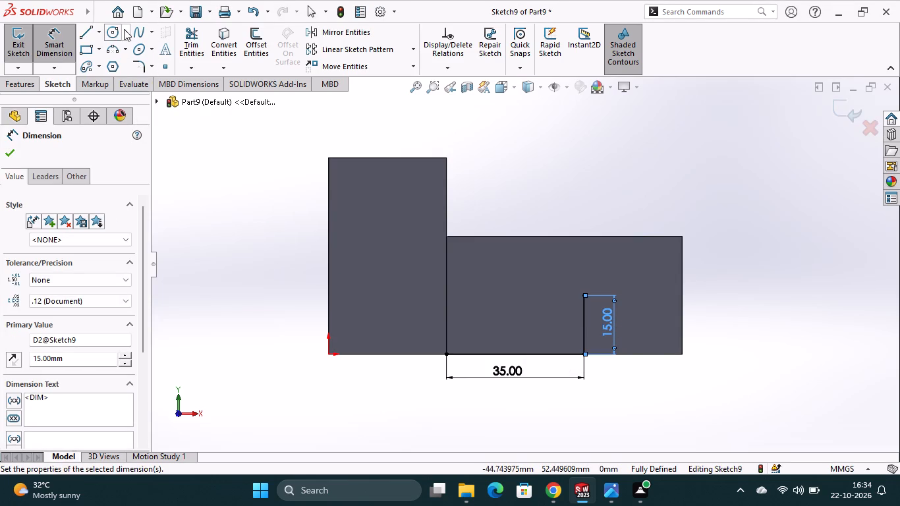
Sketch a circle about 18 mm in diameter centred on the vertical line's upper endpoint.
left_click(112, 34)
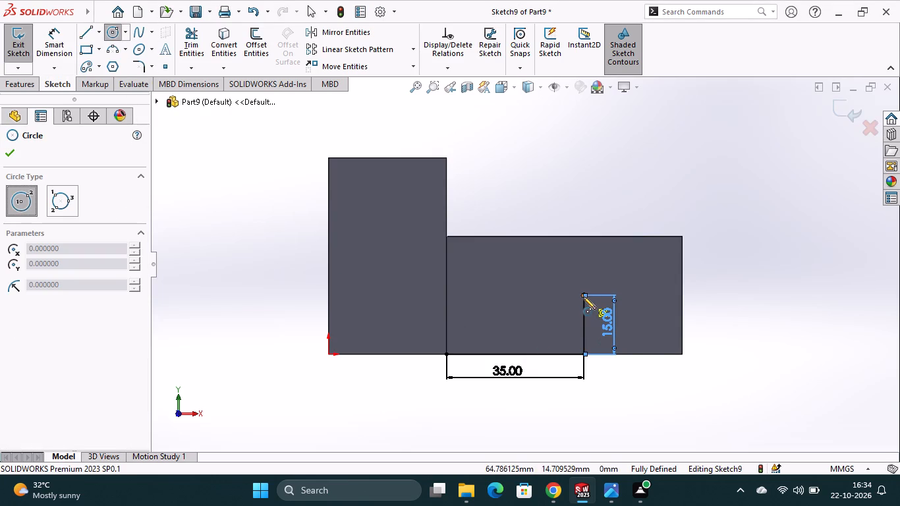
left_click(583, 296)
left_click(593, 330)
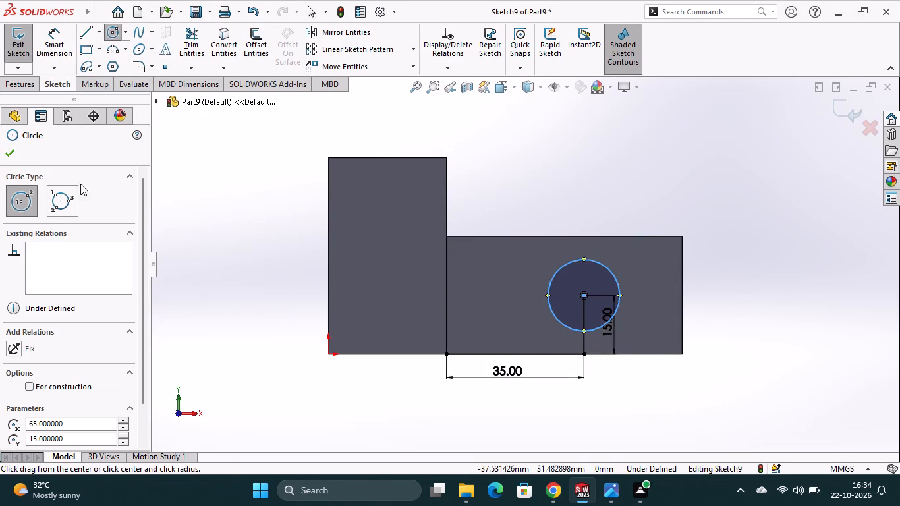
left_click(14, 154)
Dimension the circle's diameter to 12 mm.
left_click(72, 38)
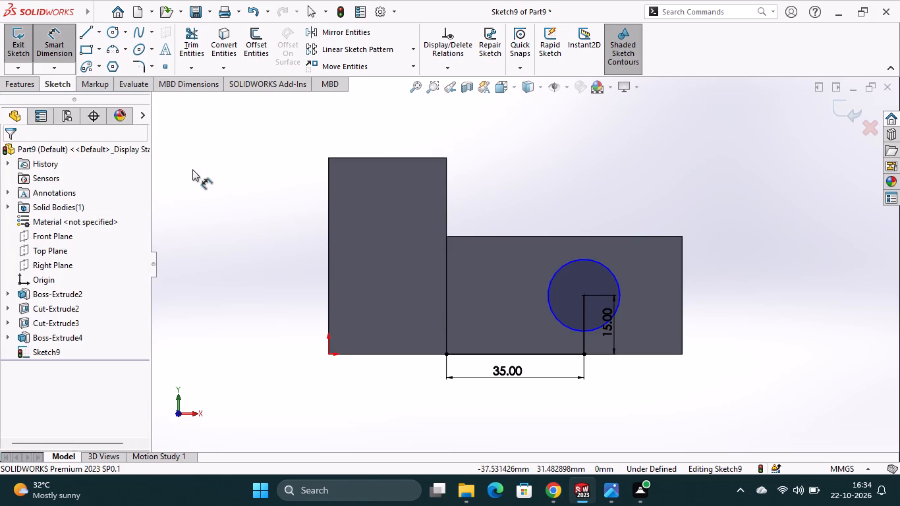
left_click(559, 266)
left_click(523, 295)
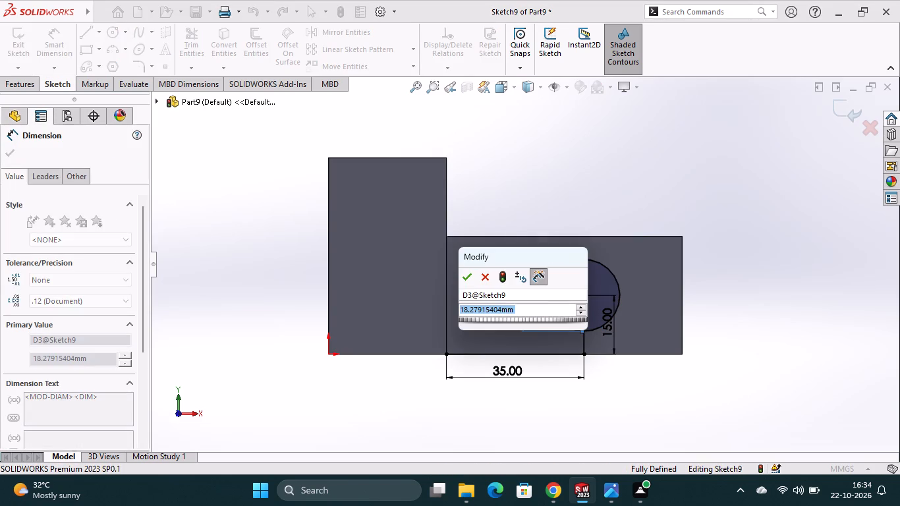
type("12")
key("Return")
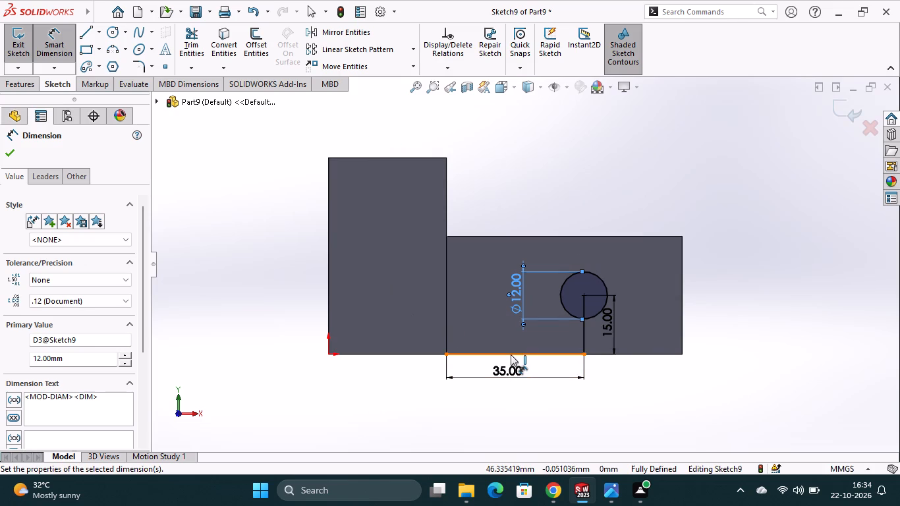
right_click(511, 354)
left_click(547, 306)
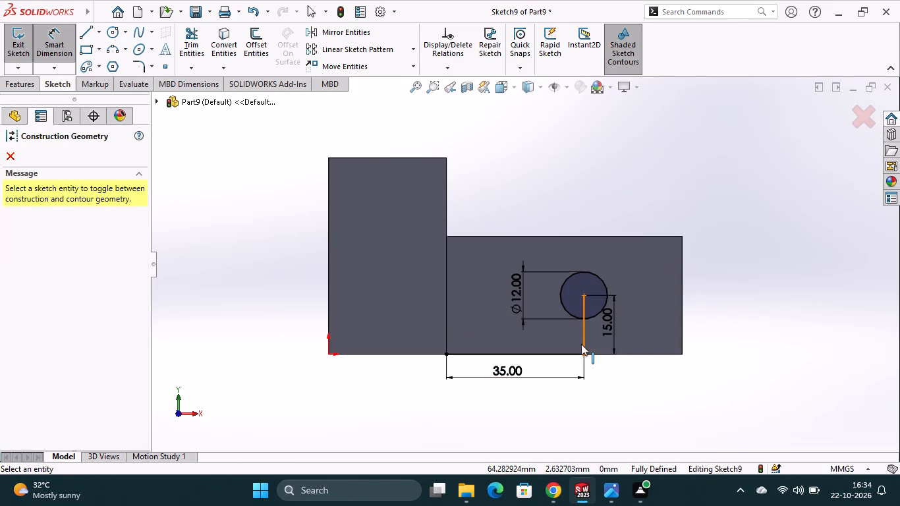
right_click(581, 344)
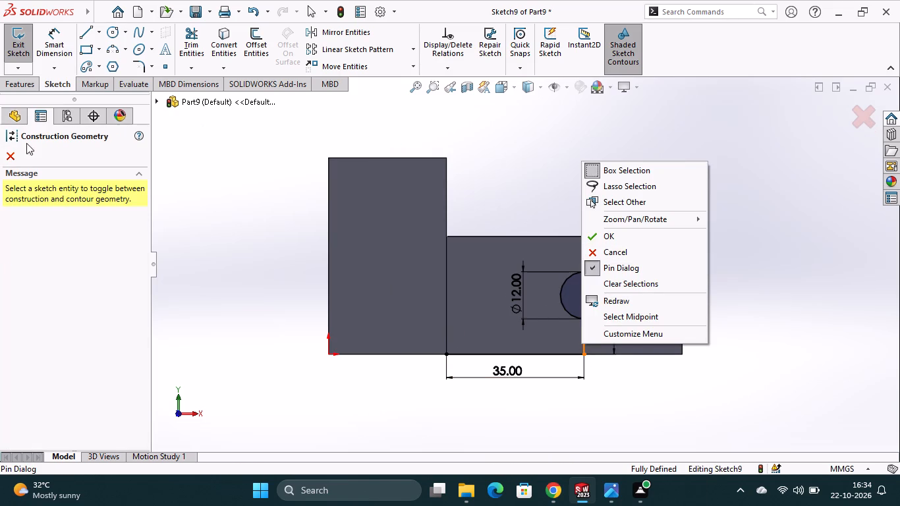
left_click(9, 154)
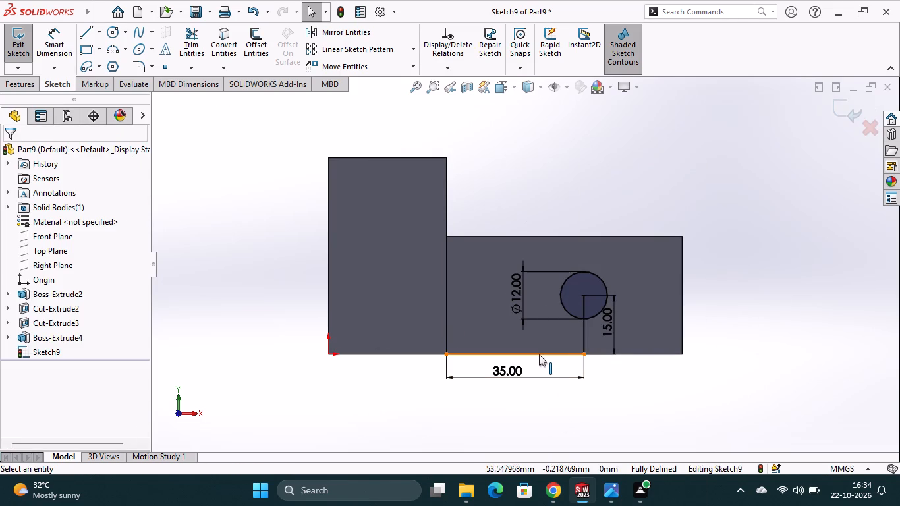
Convert the 35 mm horizontal line and the 15 mm vertical line to construction geometry.
right_click(539, 354)
left_click(574, 219)
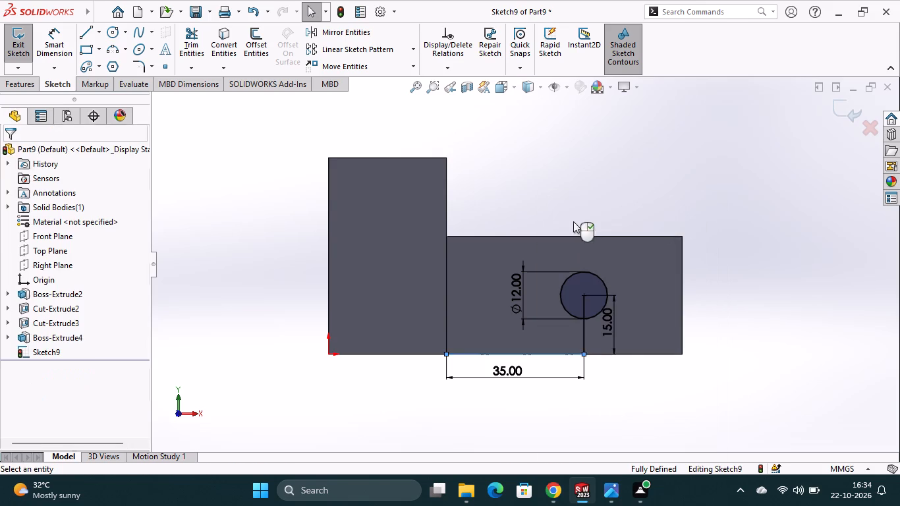
right_click(582, 334)
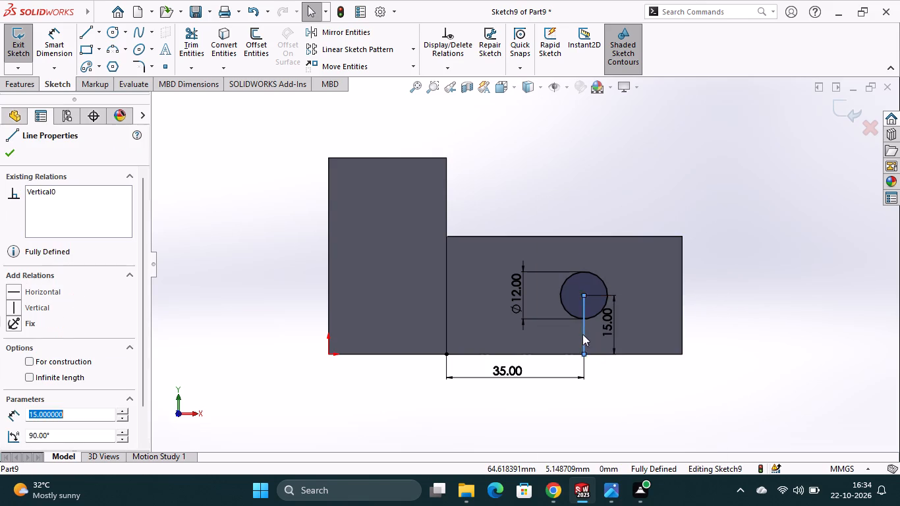
left_click(614, 241)
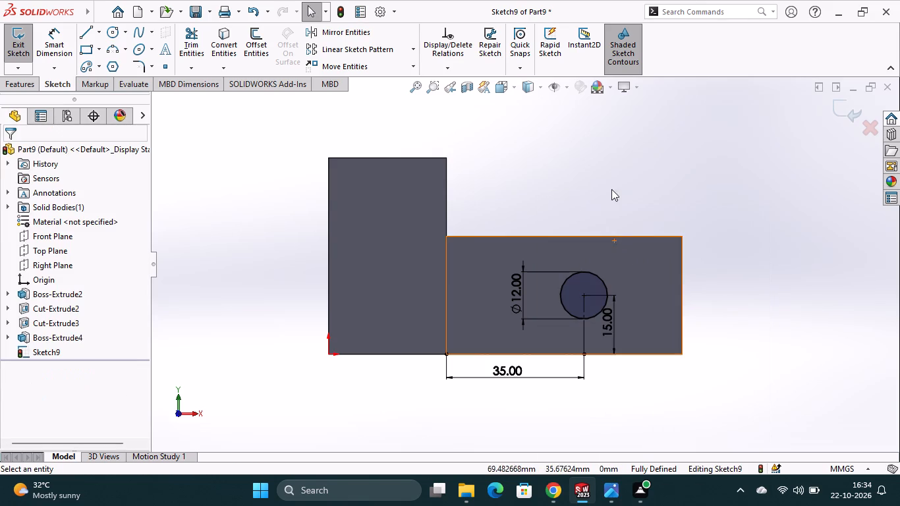
Cut-extrude the 12 mm circle as a blind 60 mm hole through the boss.
left_click(30, 82)
left_click(190, 63)
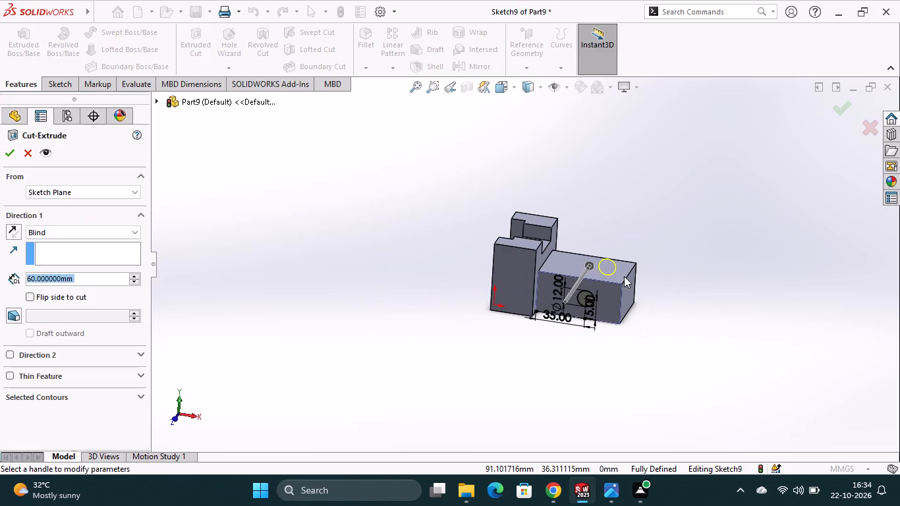
left_click(12, 150)
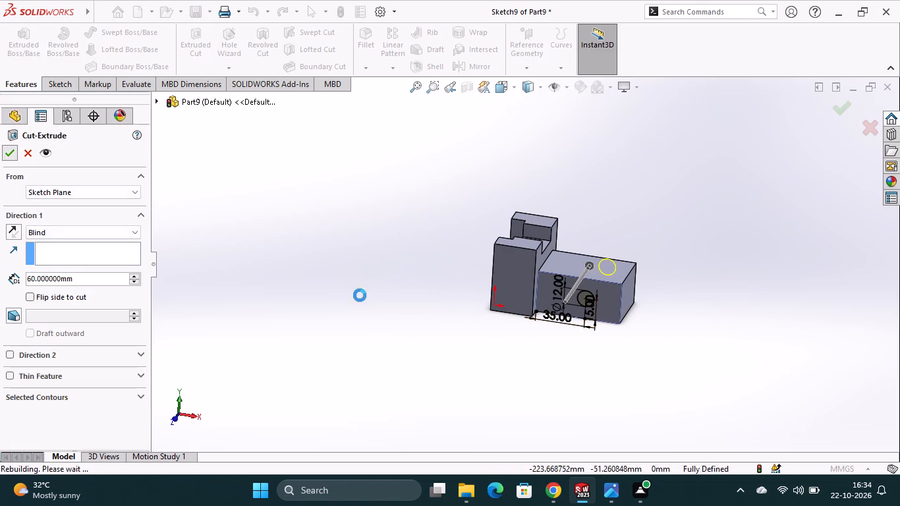
left_click(389, 308)
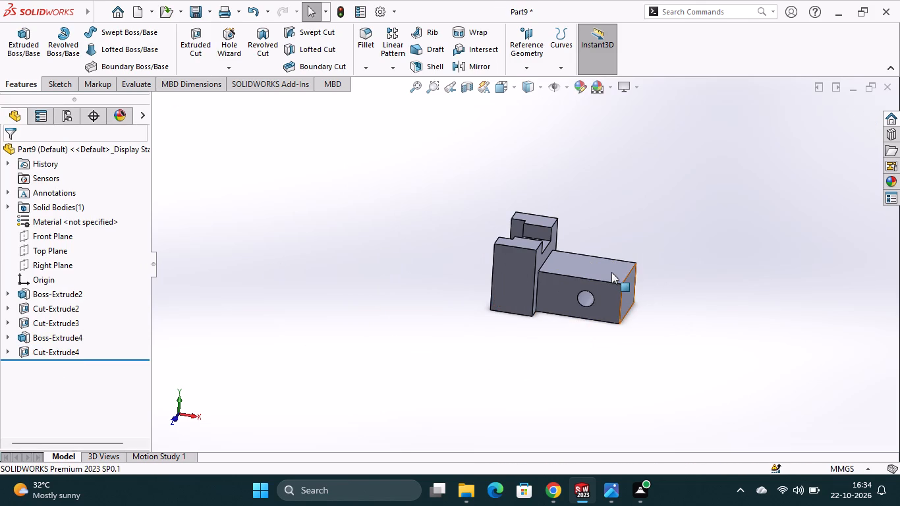
Edit the rectangular boss extrusion and set its blind depth to 90 mm.
left_click(611, 272)
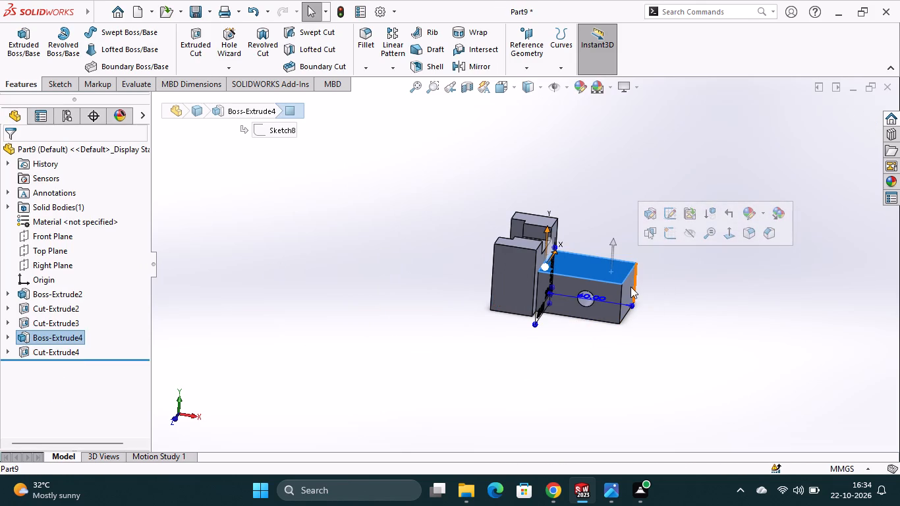
left_click(604, 310)
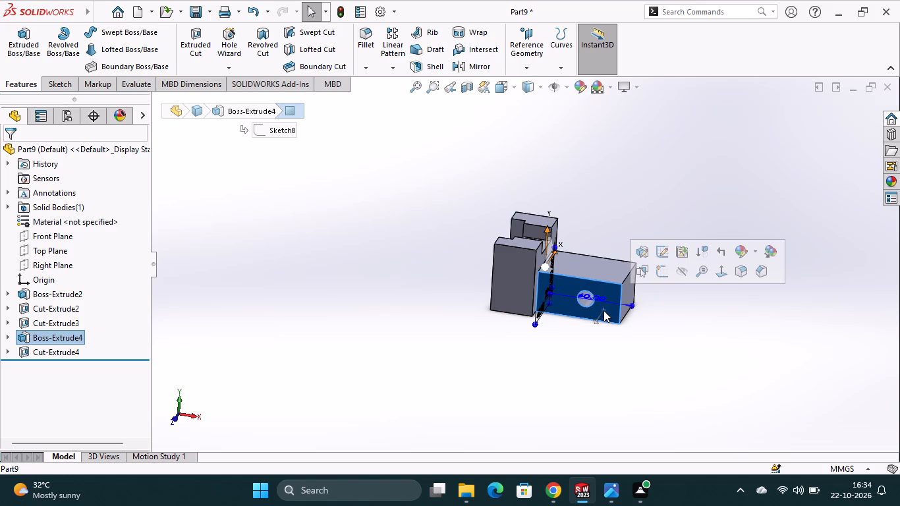
right_click(77, 336)
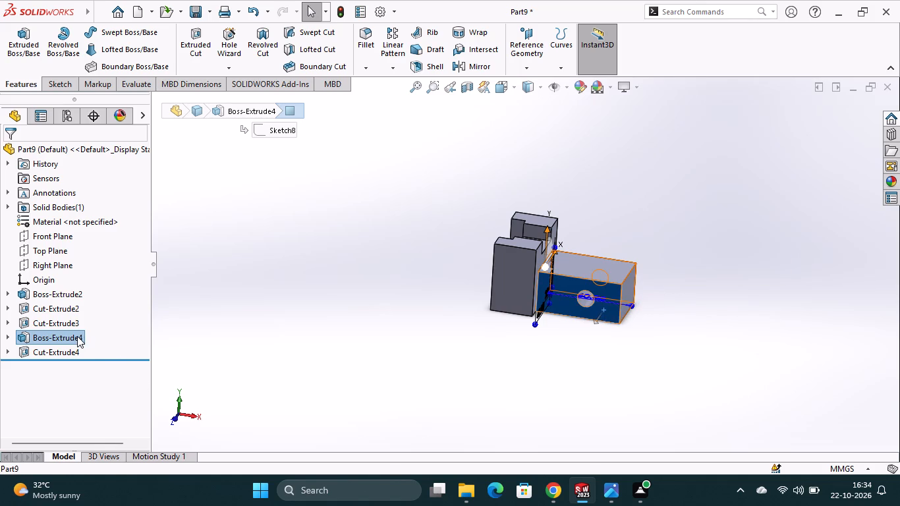
left_click(95, 196)
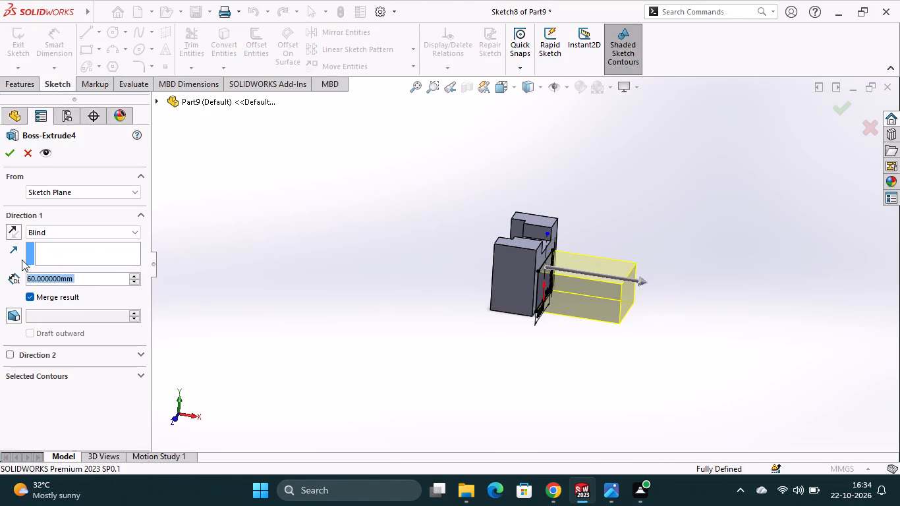
left_click(82, 279)
left_click(82, 279)
type("90")
key("Return")
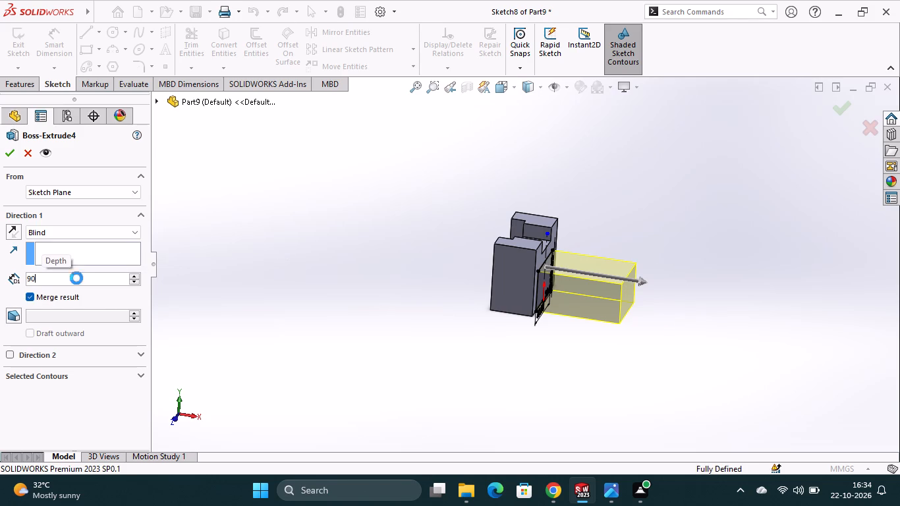
left_click(7, 158)
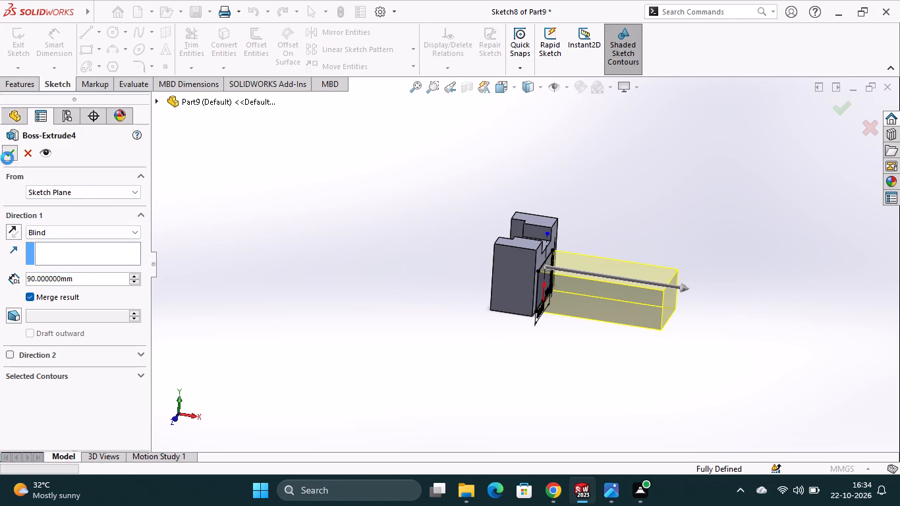
left_click(308, 320)
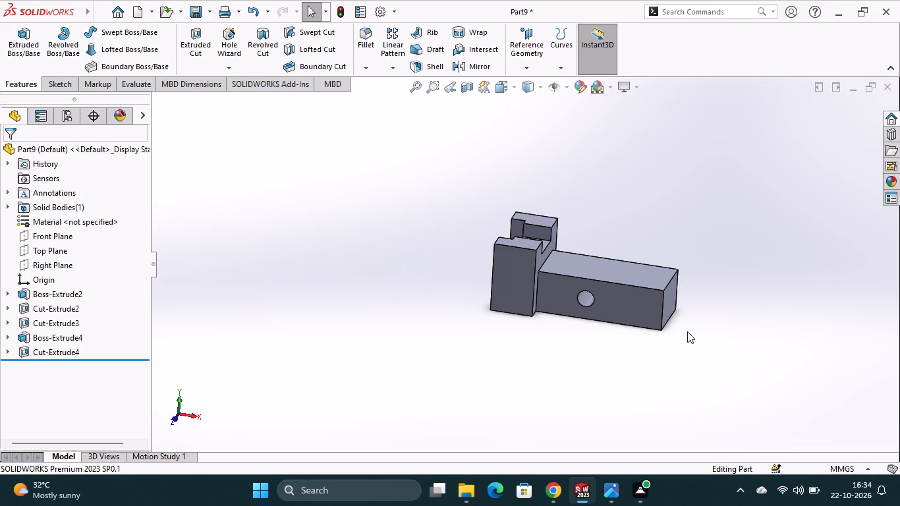
Start a sketch on the boss's top face and draw a horizontal centerline about 130 mm long from the origin past the boss's end.
scroll(685, 336, "up", 1)
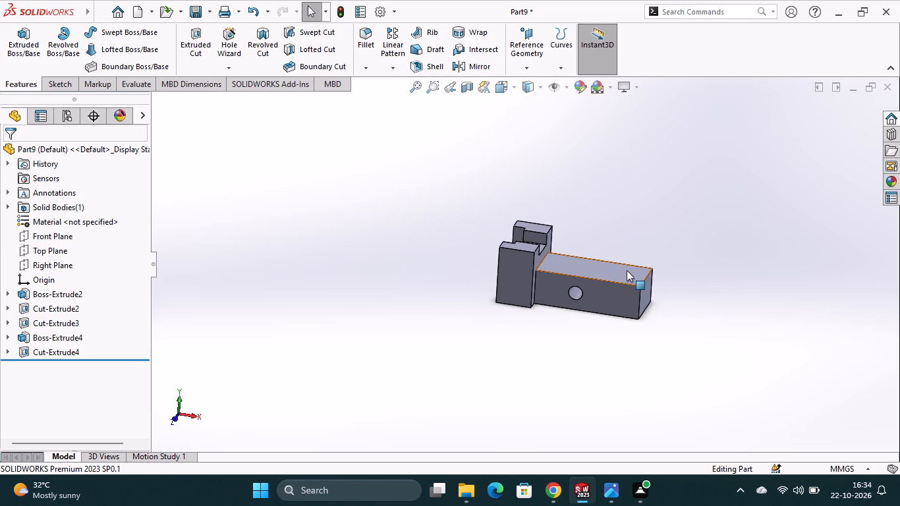
left_click(627, 270)
left_click(683, 237)
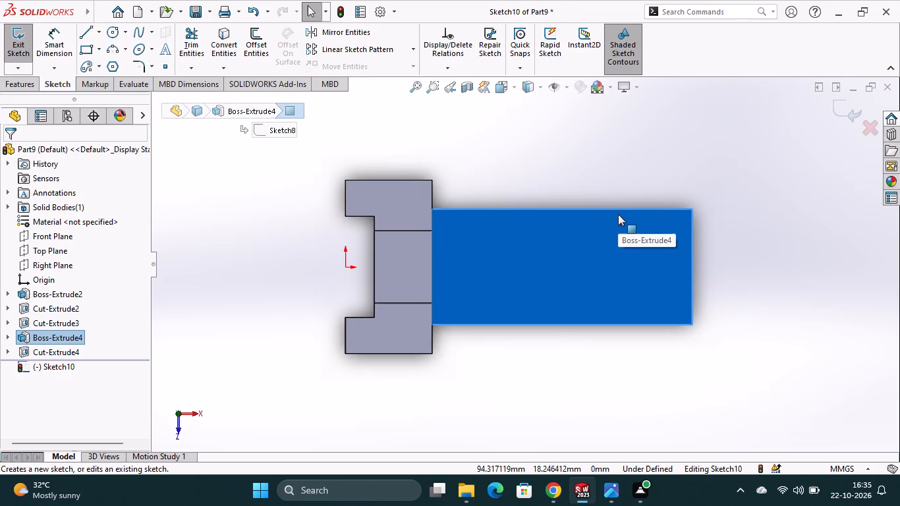
left_click(98, 32)
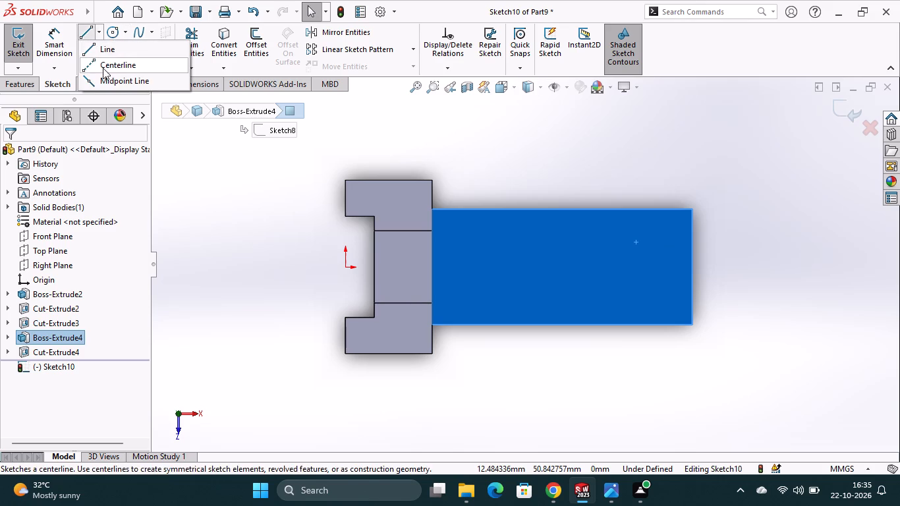
left_click(103, 68)
left_click(347, 266)
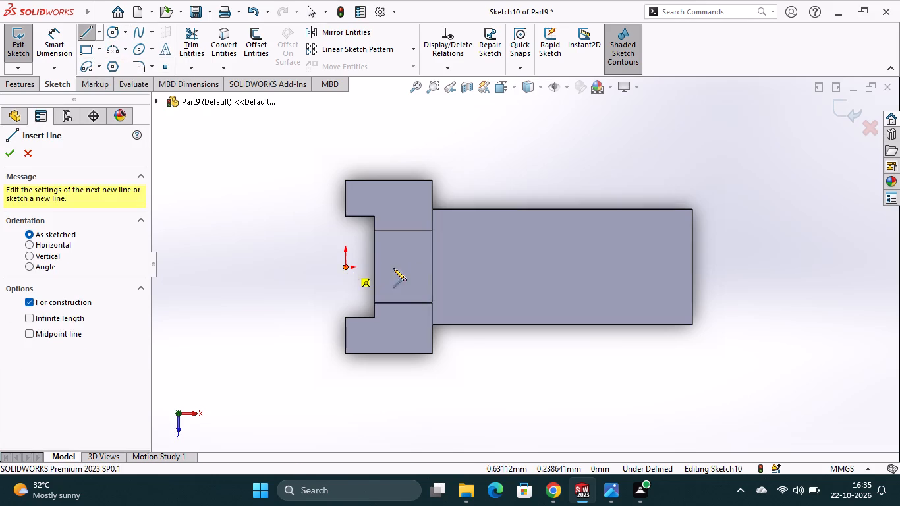
left_click(722, 266)
key("Escape")
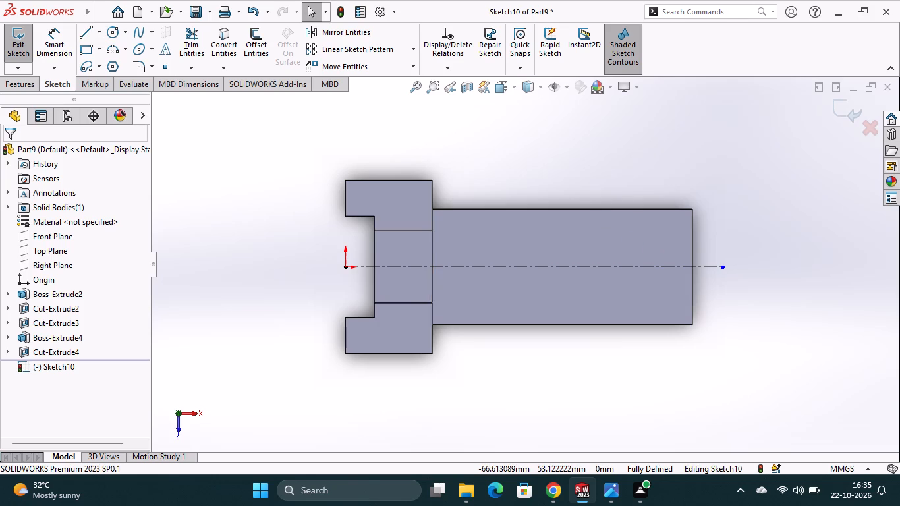
Draw a vertical centerline about 69 mm long across the full width of the boss, extending beyond both long edges.
left_click(100, 33)
left_click(99, 59)
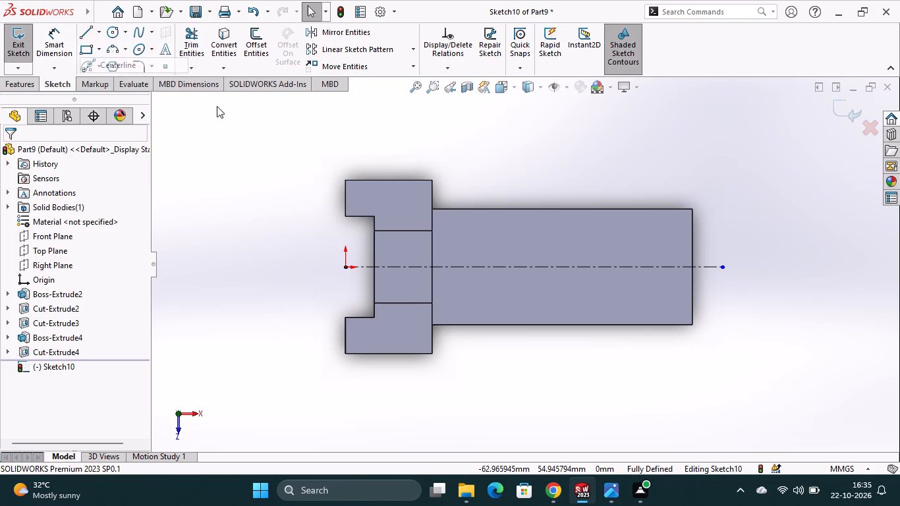
left_click(590, 163)
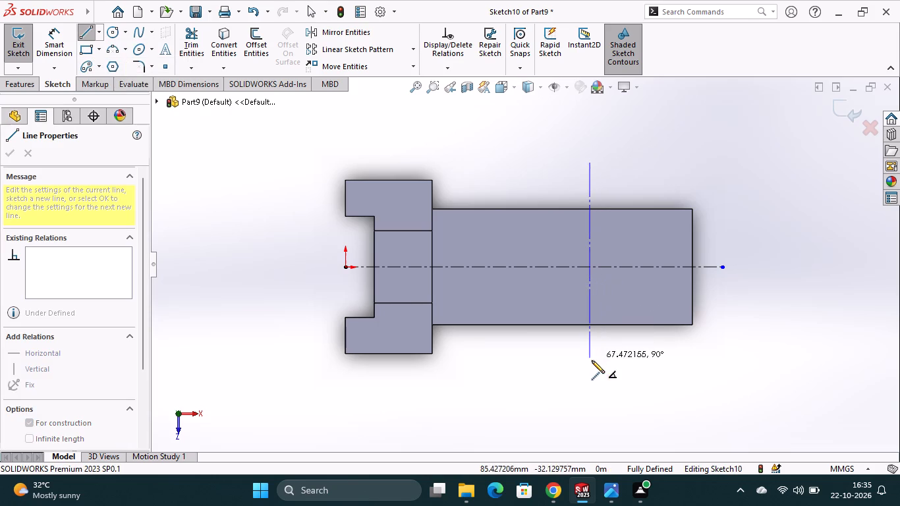
left_click(590, 362)
key("Escape")
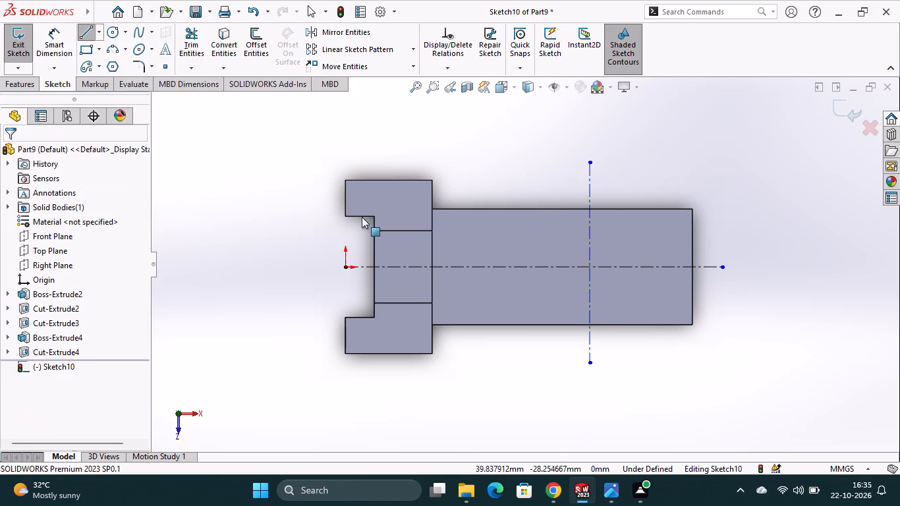
Dimension the vertical centerline 30 mm from the boss's free end edge.
left_click(56, 41)
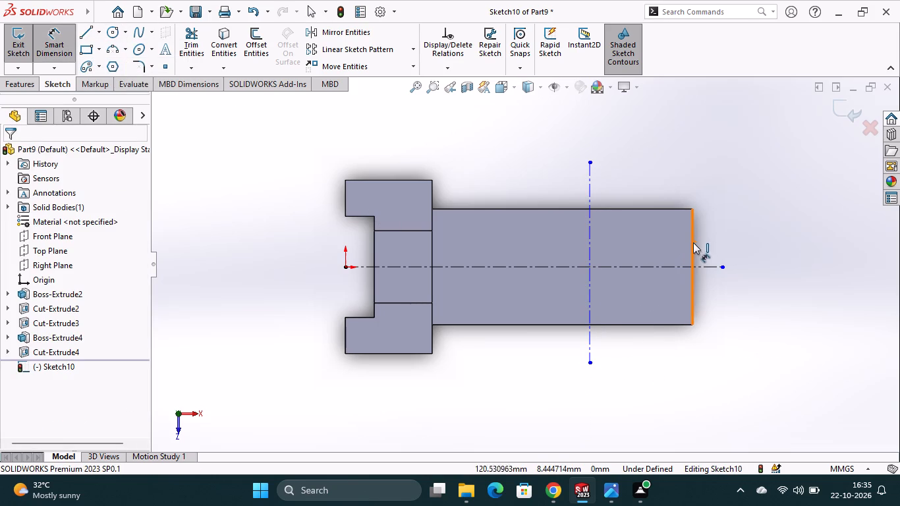
left_click(693, 242)
left_click(588, 186)
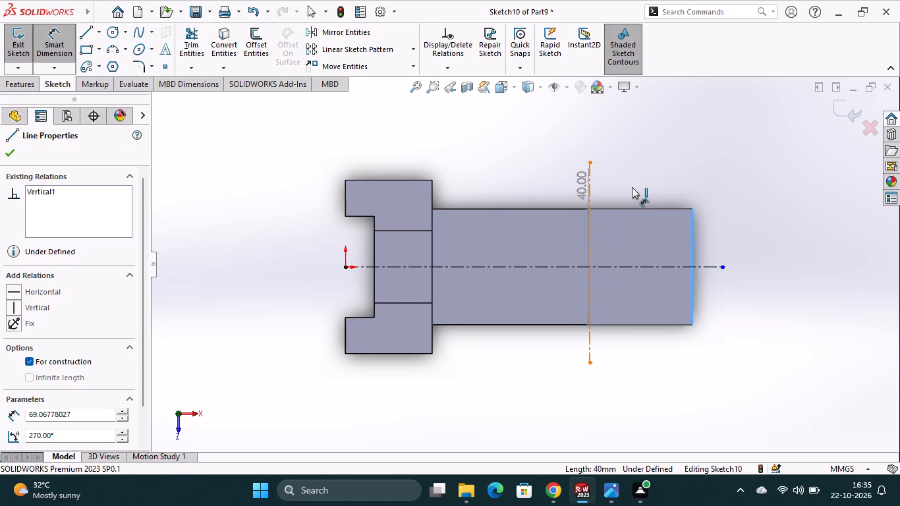
left_click(640, 187)
type("30")
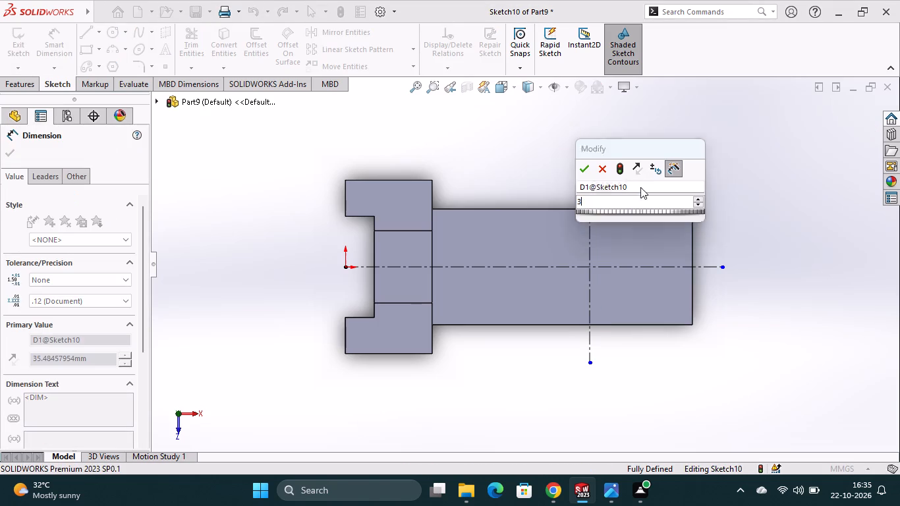
key("Return")
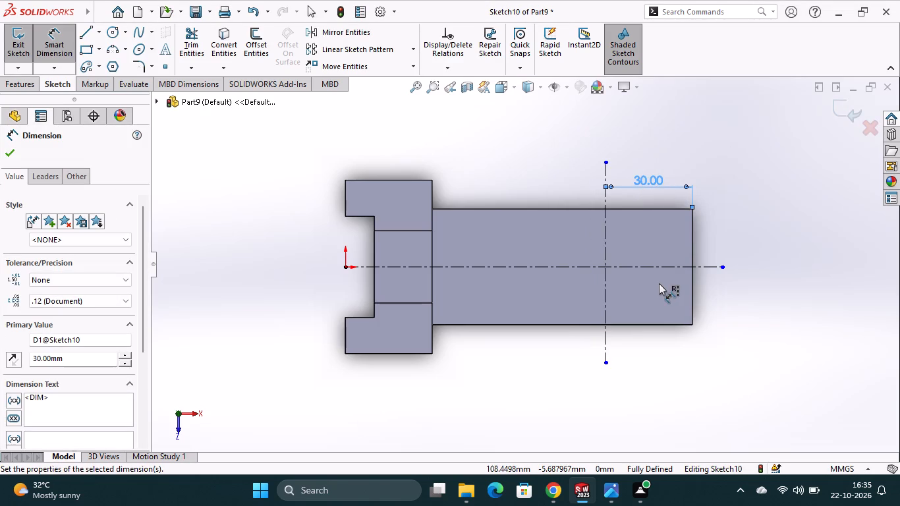
Set the distance between the vertical centerline and the boss's end edge to 45 mm.
left_click(86, 36)
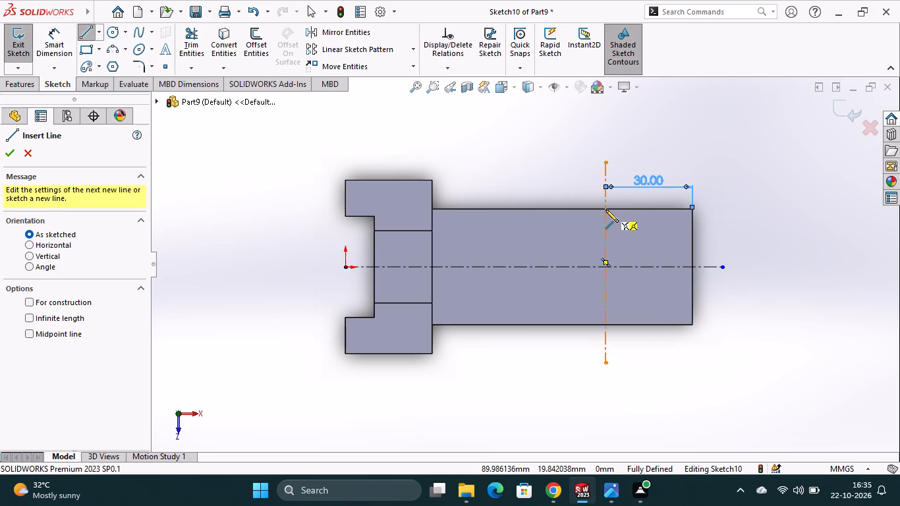
double_click(646, 181)
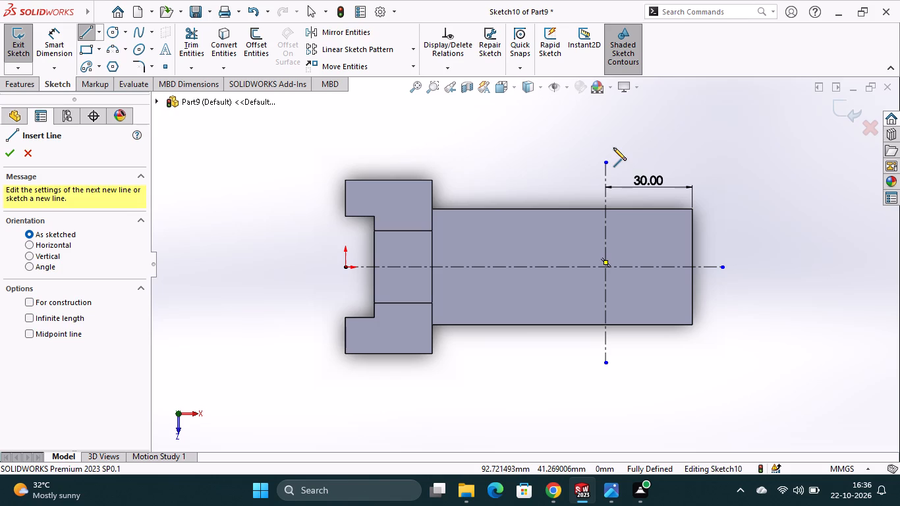
key("Escape")
key("Escape")
right_click(646, 180)
right_click(646, 180)
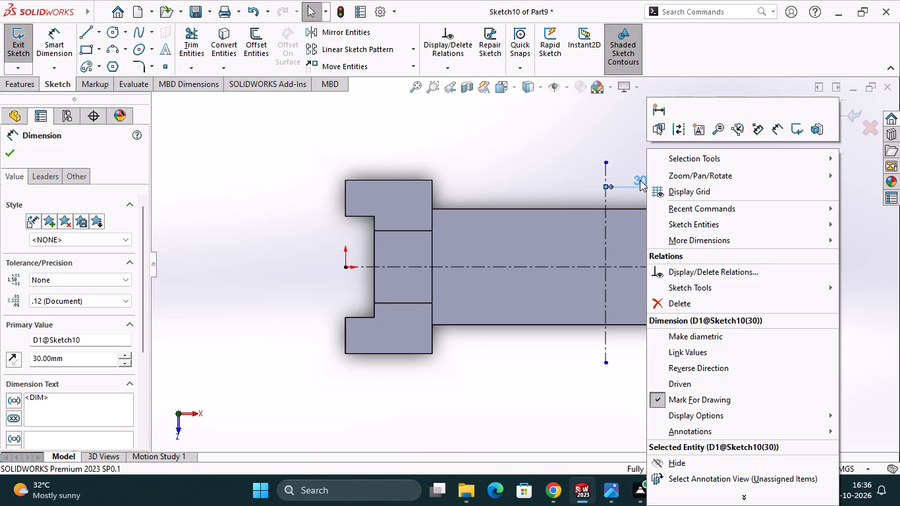
left_click(623, 173)
double_click(638, 179)
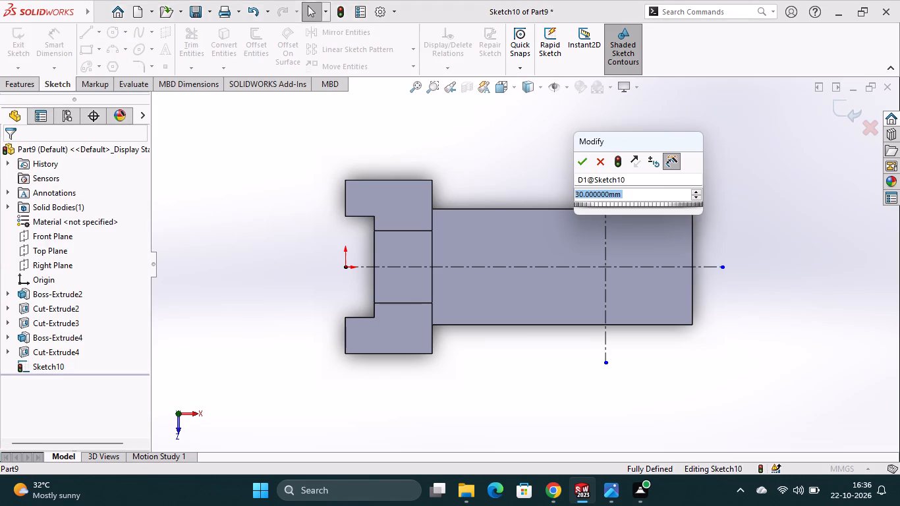
type("45")
key("Return")
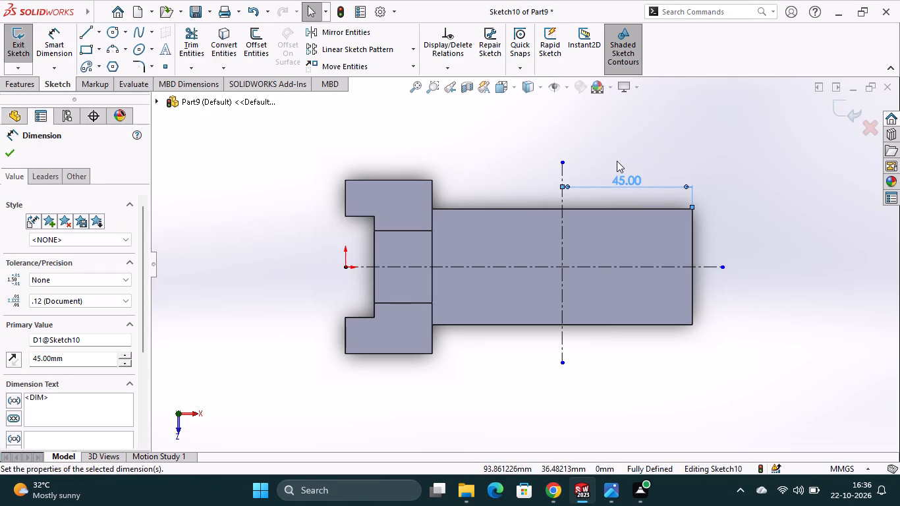
left_click(617, 161)
Sketch two sloping lines about 49 mm long from the vertical centerline's crossings with the boss's long edges, meeting on the horizontal centerline at the end edge.
middle_click_drag(605, 365, 597, 310)
scroll(599, 361, "down", 1)
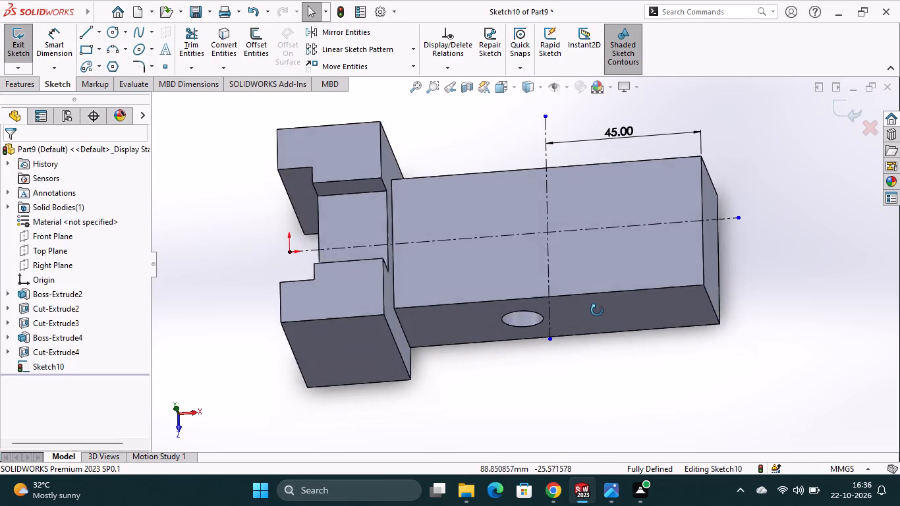
middle_click_drag(597, 310, 605, 295)
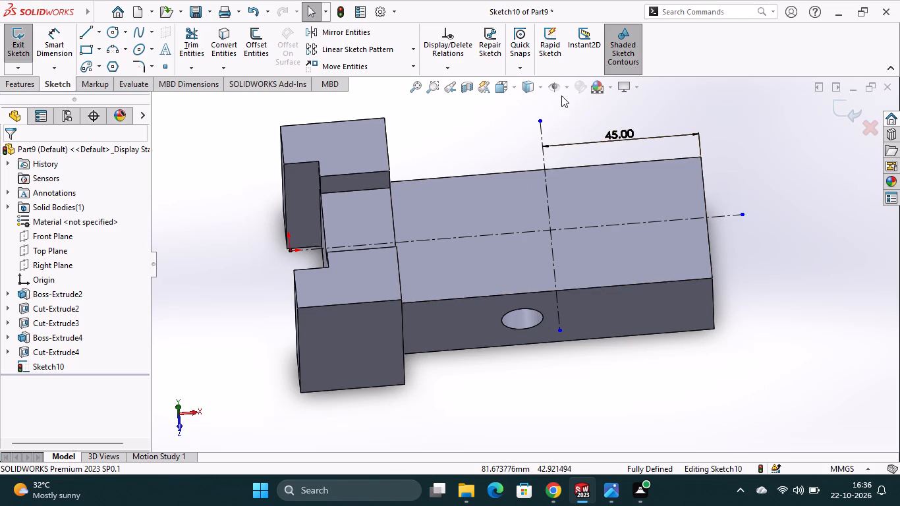
left_click(514, 91)
left_click(575, 155)
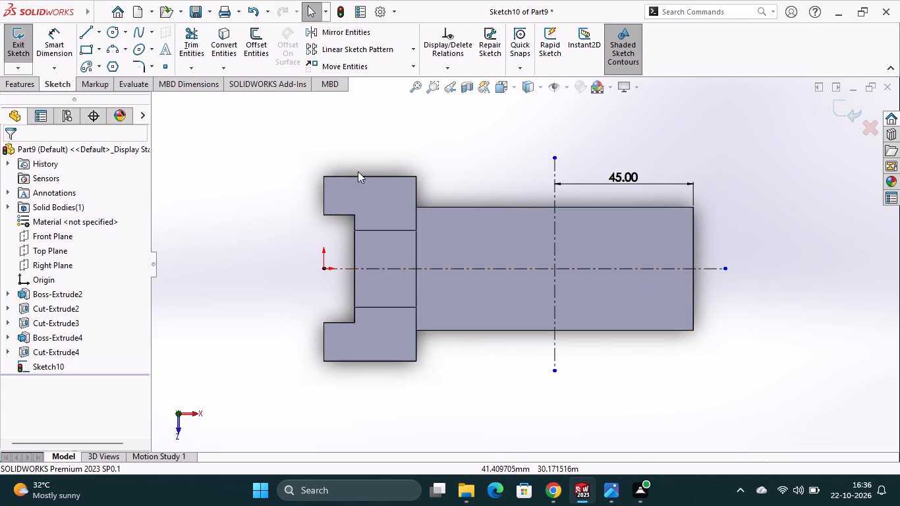
left_click(90, 34)
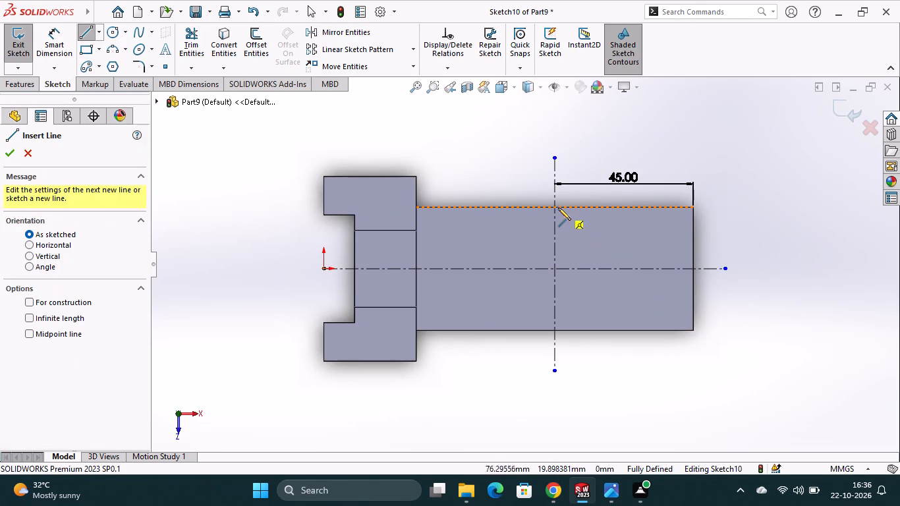
left_click(554, 208)
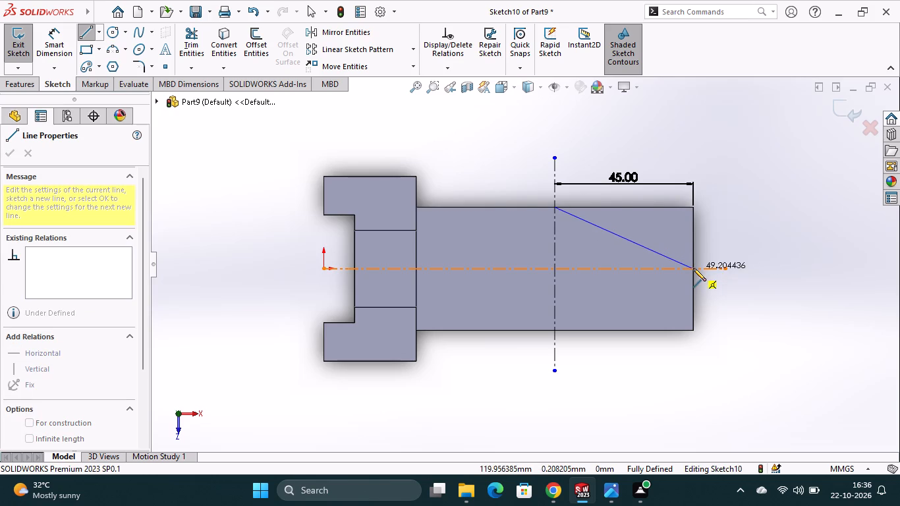
left_click(694, 269)
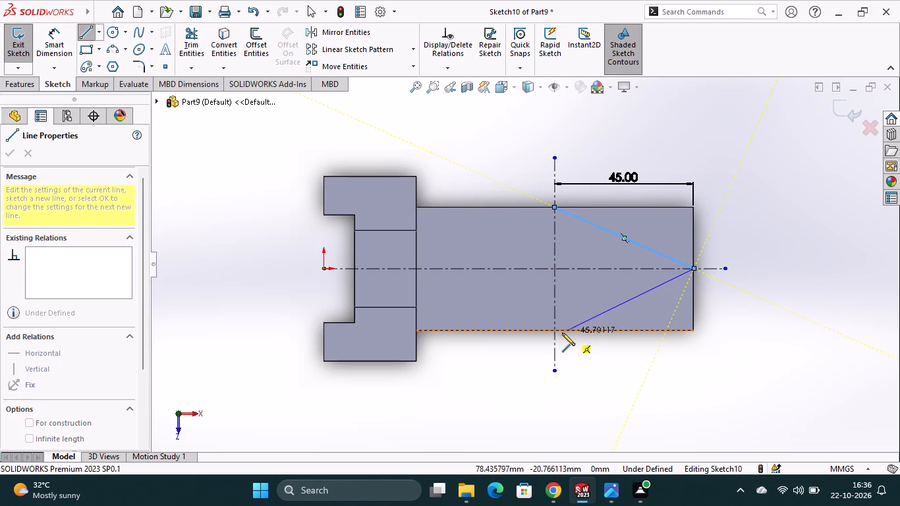
left_click(557, 332)
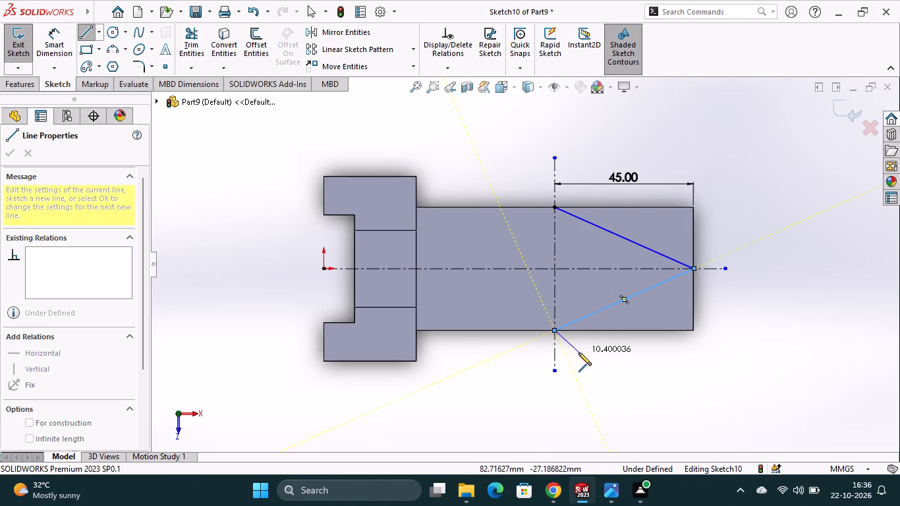
key("Escape")
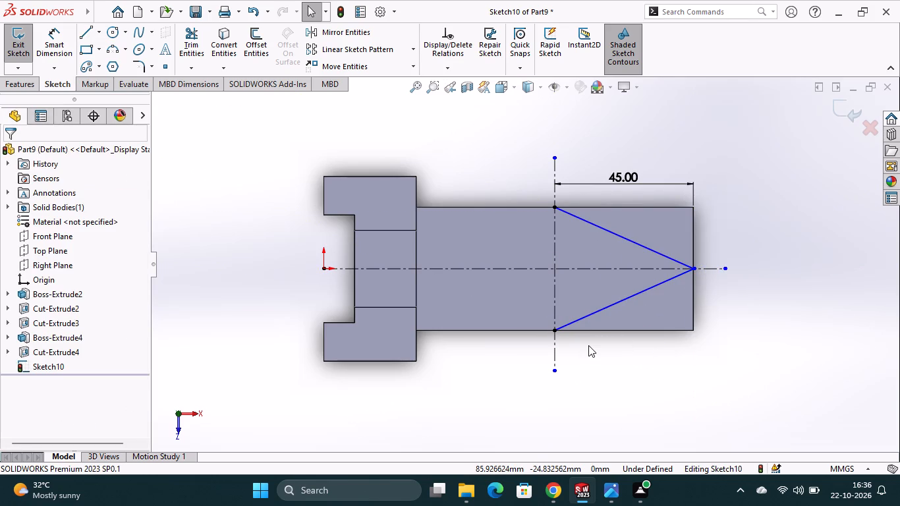
Dimension the angle between the upper sloping line and the horizontal centerline as 30°.
left_click(60, 39)
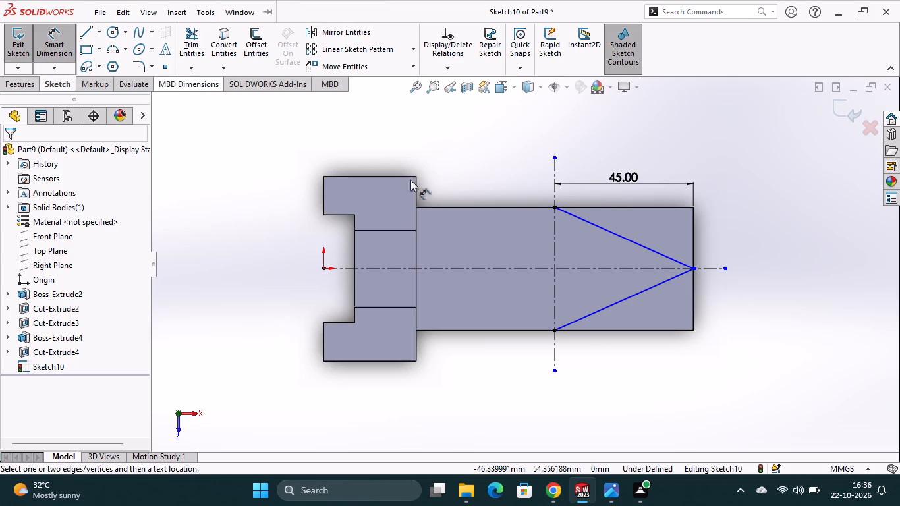
left_click(627, 267)
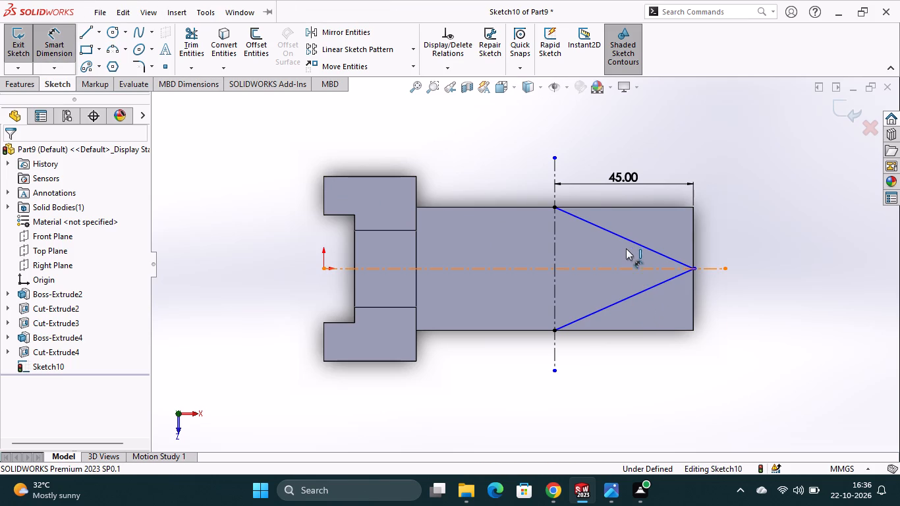
left_click(625, 237)
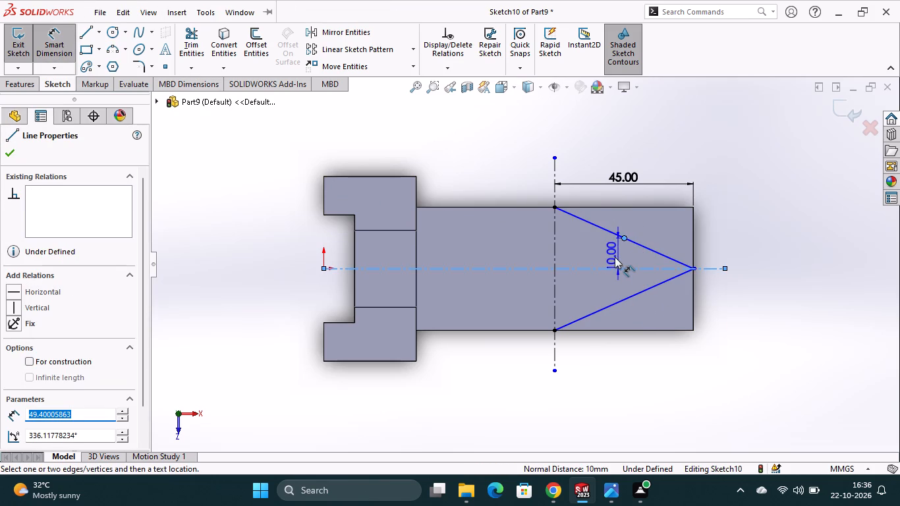
key("Escape")
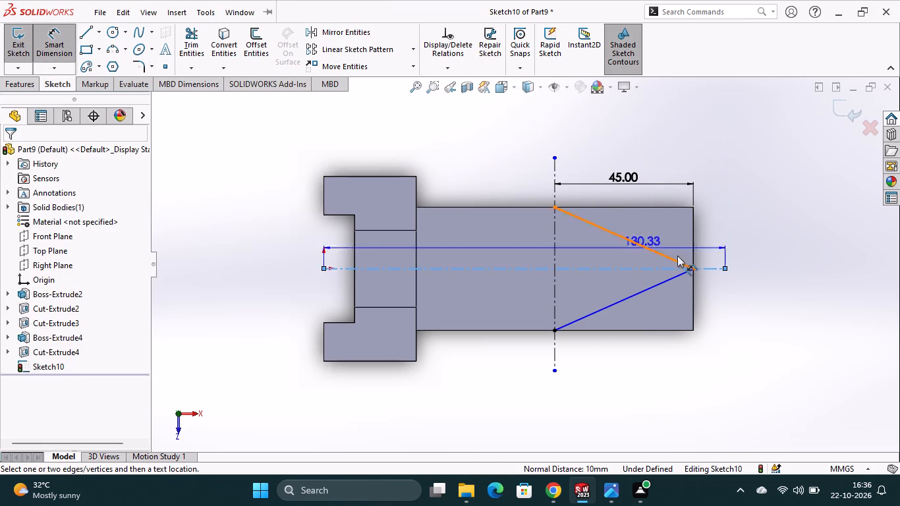
left_click(652, 248)
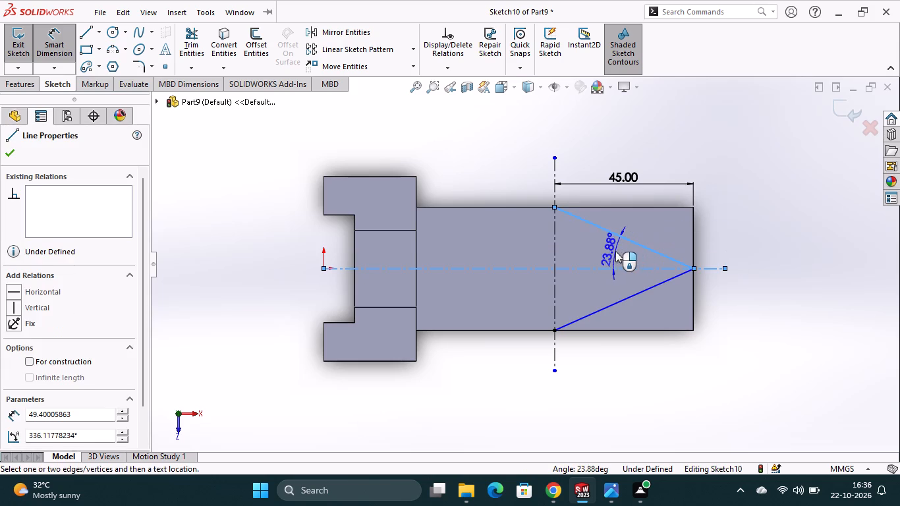
left_click(614, 251)
type("30")
key("Return")
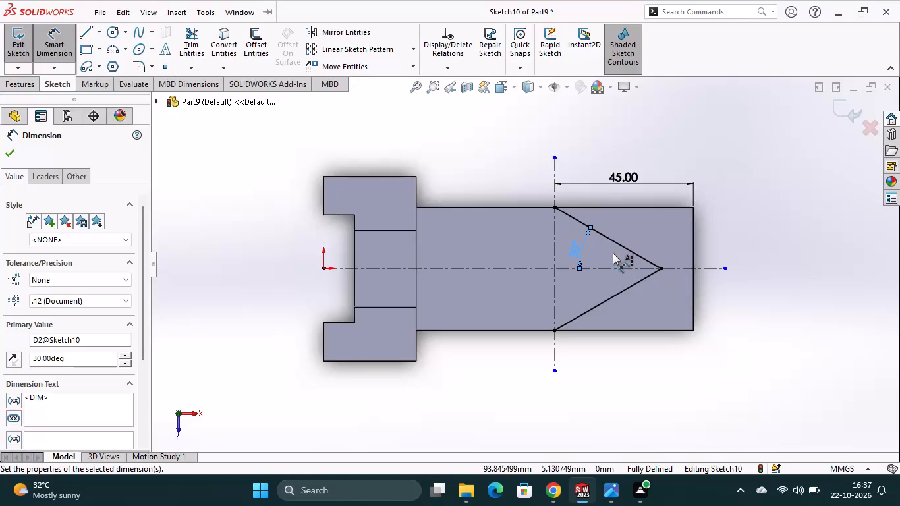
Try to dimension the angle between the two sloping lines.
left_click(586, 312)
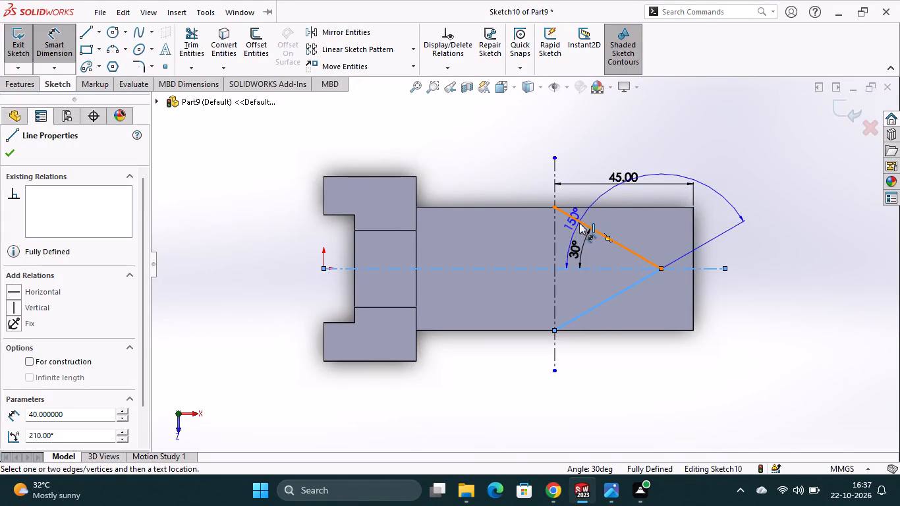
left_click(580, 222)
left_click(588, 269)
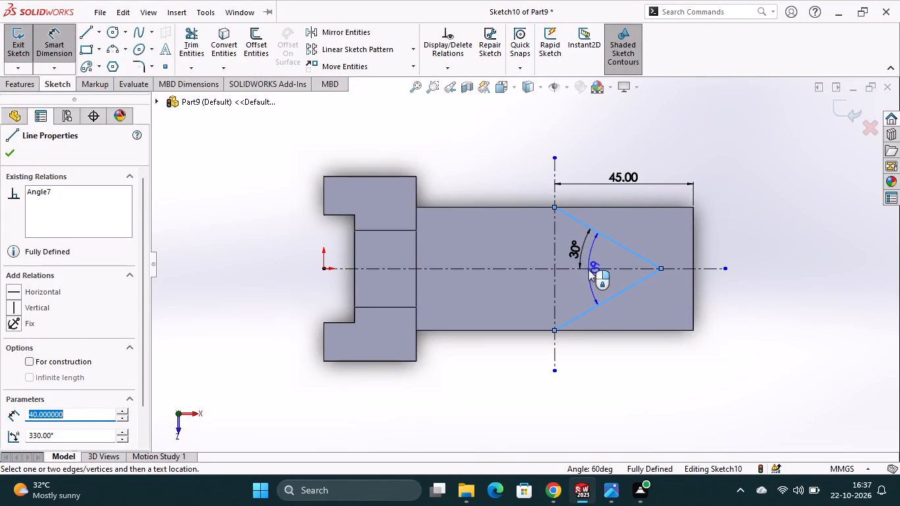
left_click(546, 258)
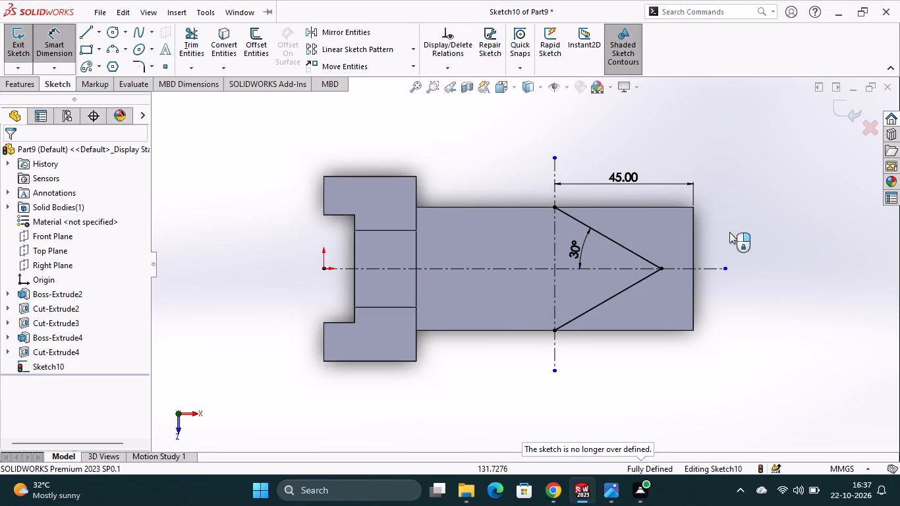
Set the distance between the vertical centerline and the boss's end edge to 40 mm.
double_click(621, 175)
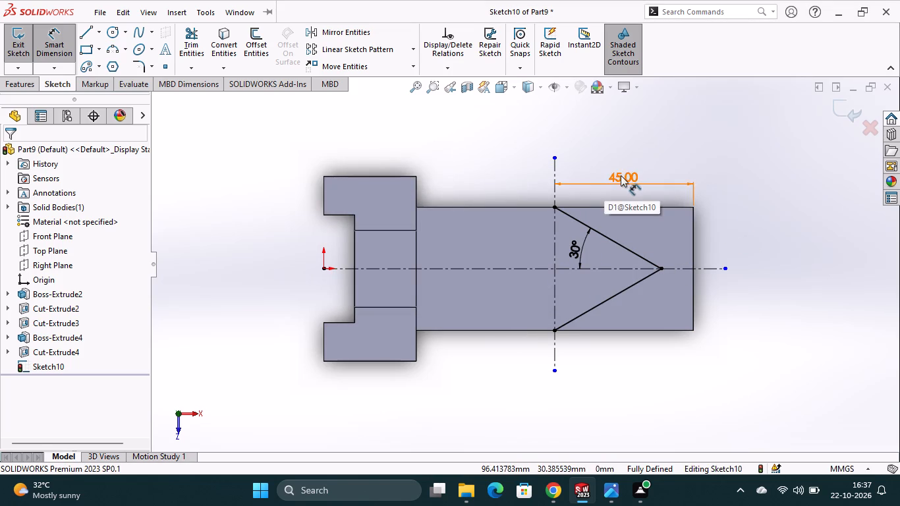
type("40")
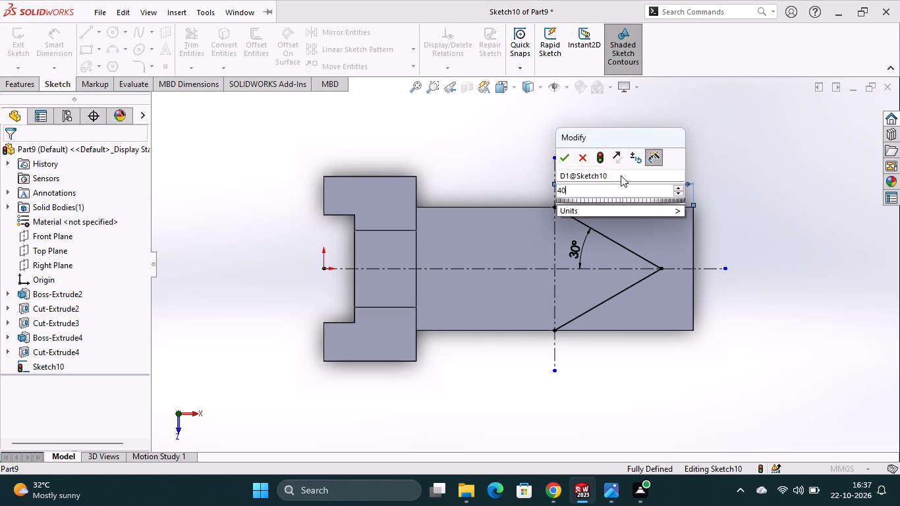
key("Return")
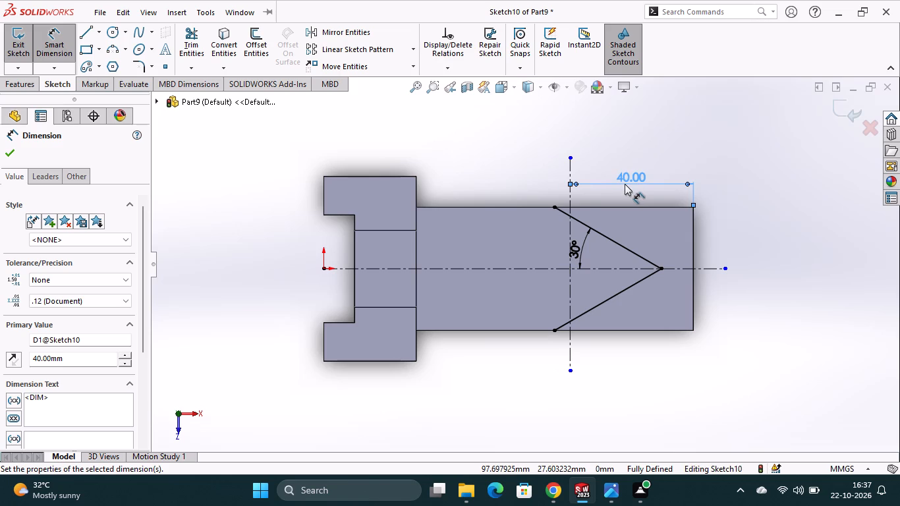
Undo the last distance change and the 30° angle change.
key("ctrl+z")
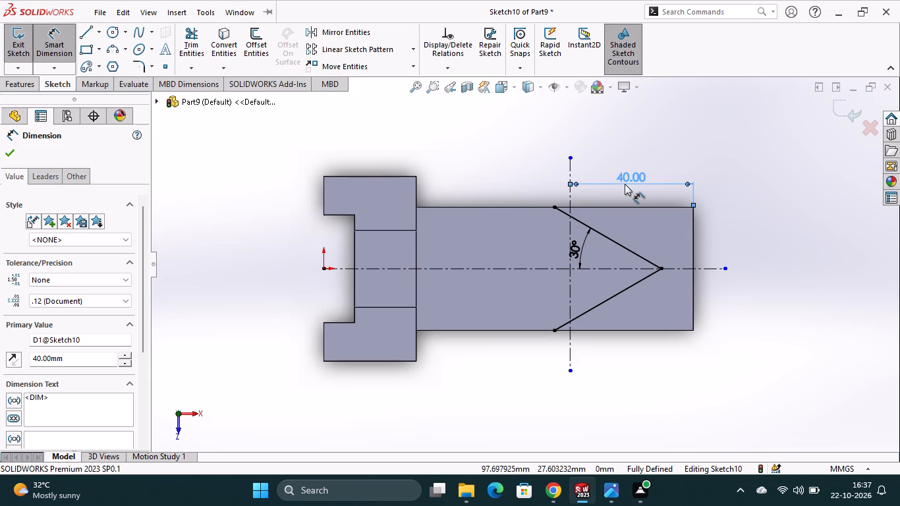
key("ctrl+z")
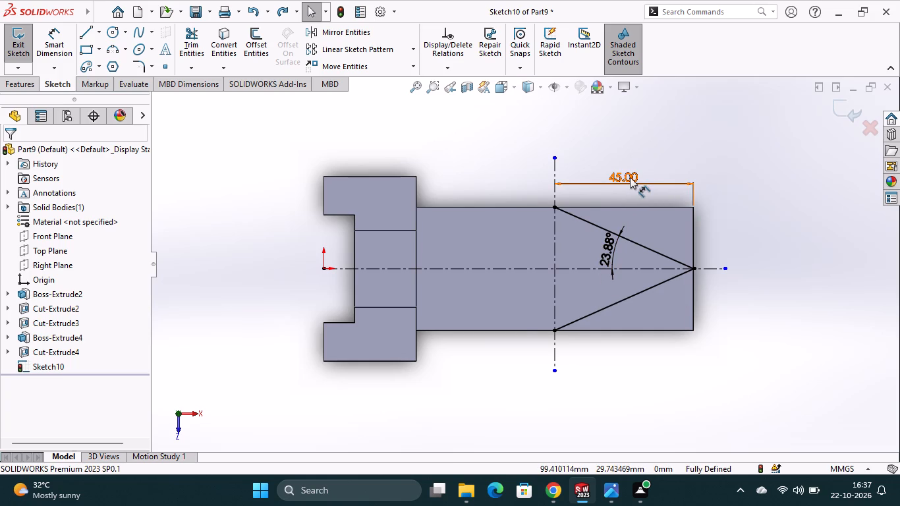
Set the distance between the vertical centerline and the boss's end edge to 40 mm.
double_click(630, 177)
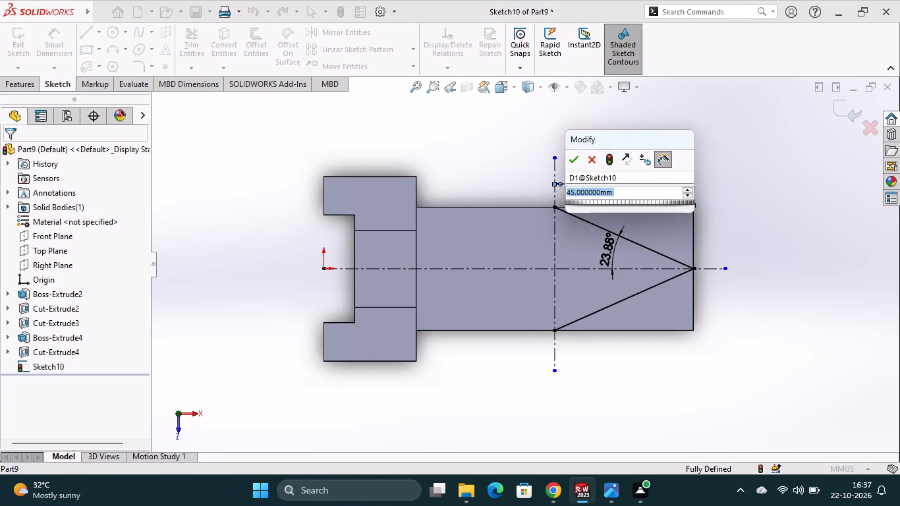
left_click(615, 188)
left_click(615, 188)
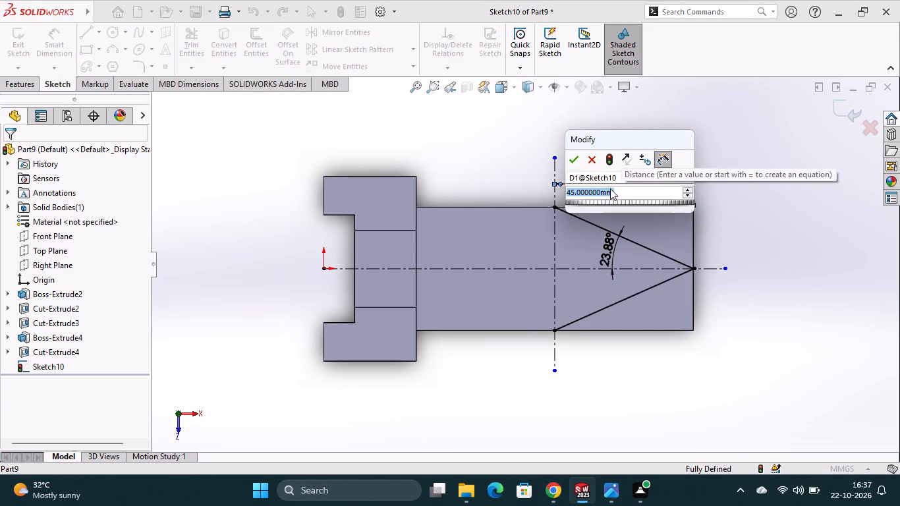
type("40")
key("Return")
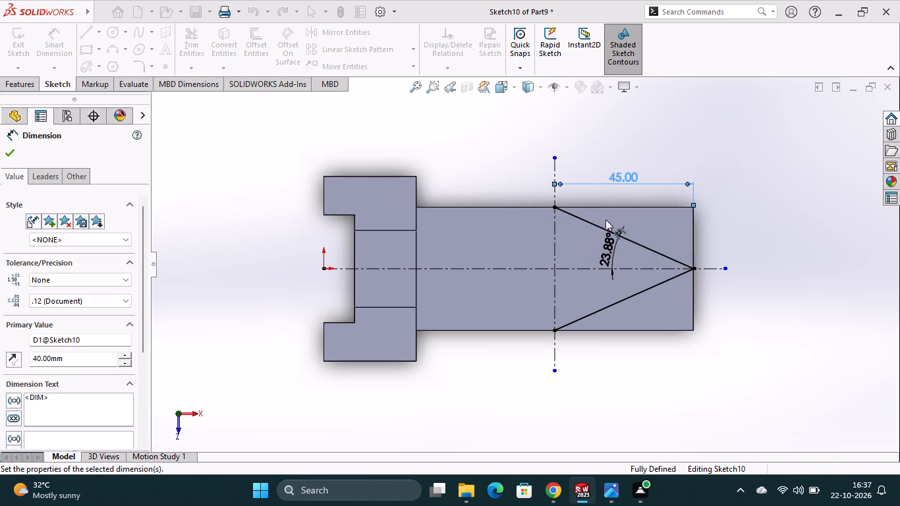
Delete the angle dimension and both sloping lines, keeping the two centerlines and the distance dimension.
right_click(604, 250)
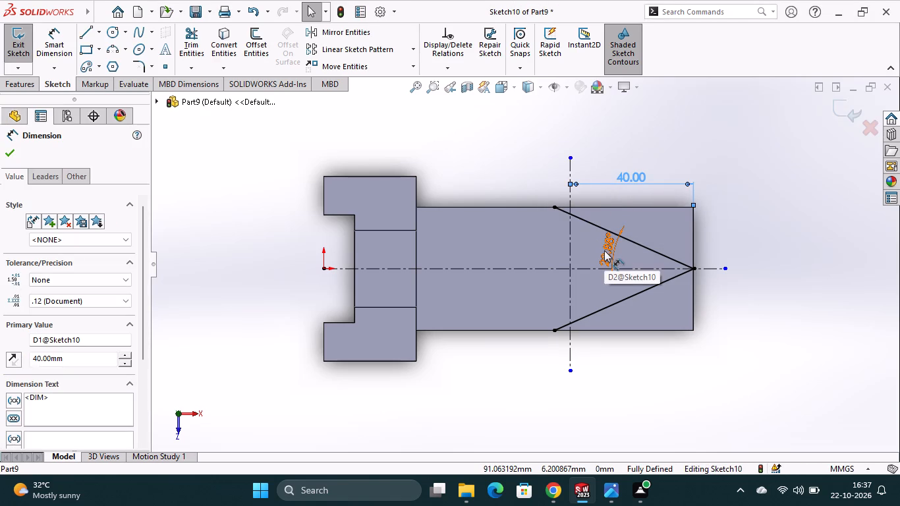
left_click(625, 314)
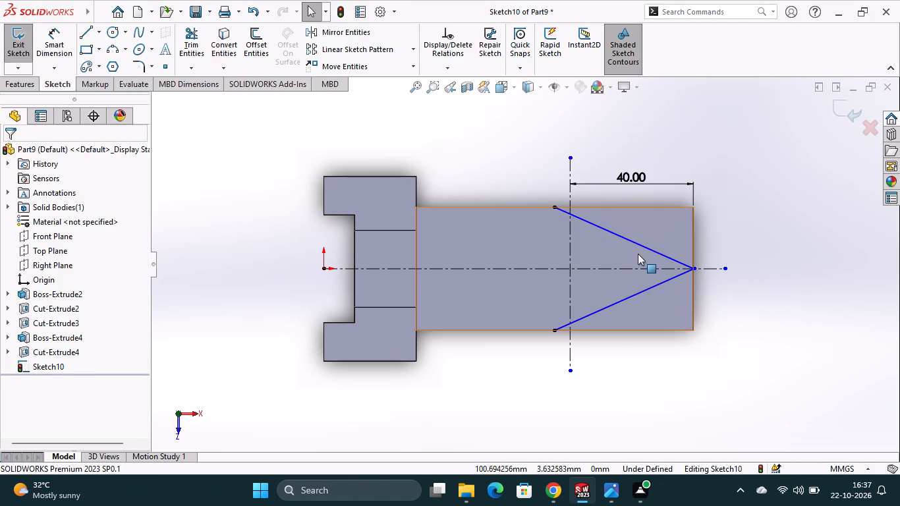
left_click(643, 246)
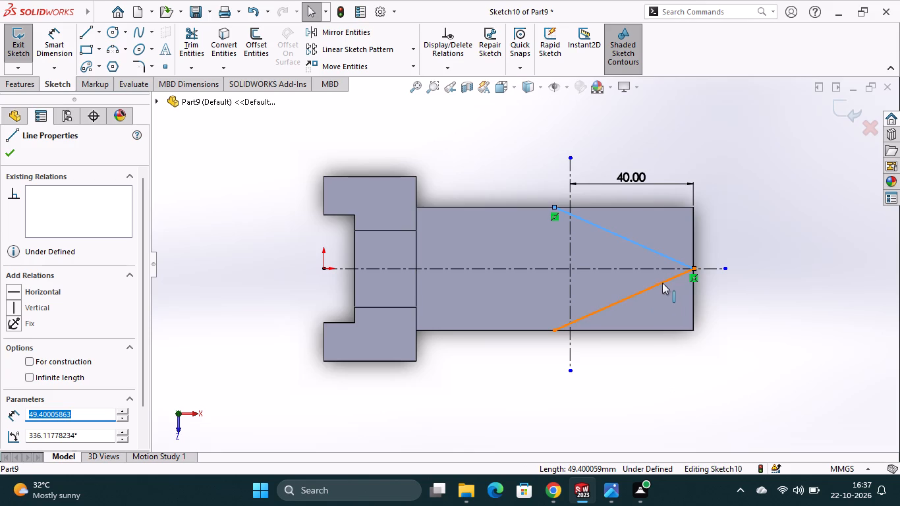
key("Delete")
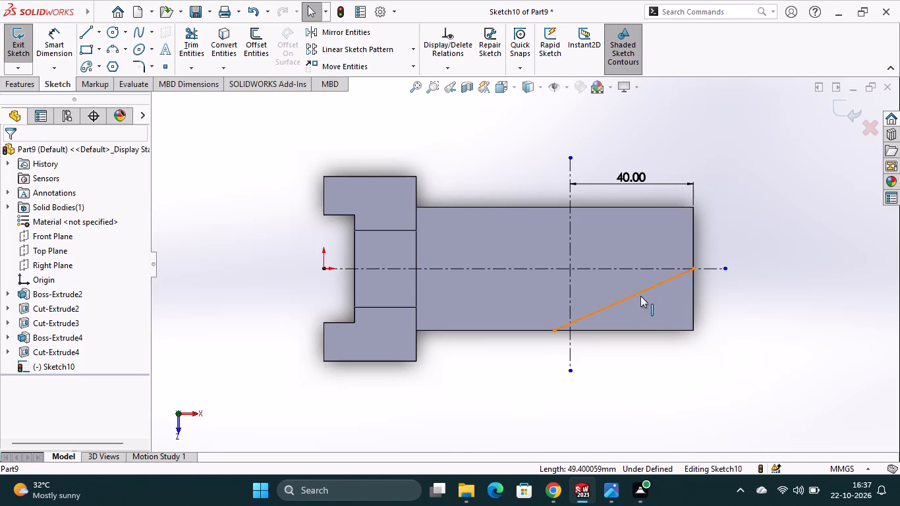
right_click(640, 296)
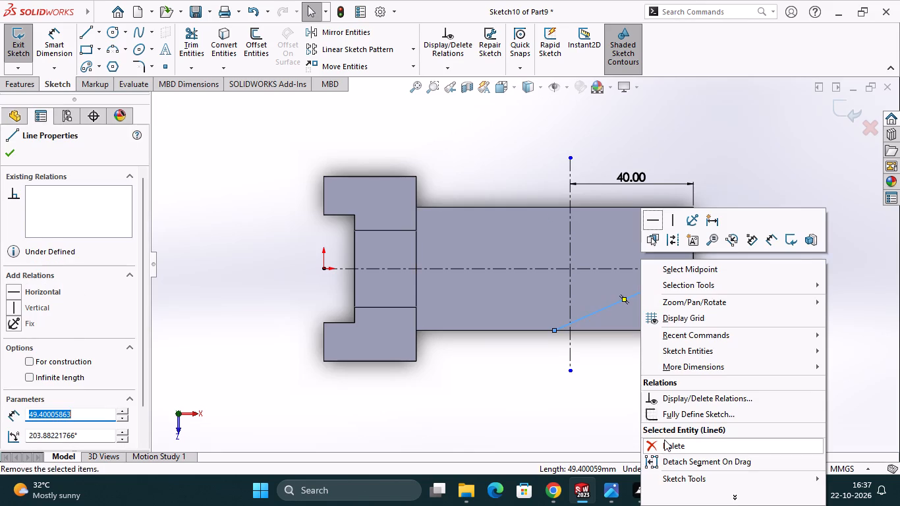
left_click(664, 439)
Sketch two sloping lines about 45 mm long from the horizontal centerline's crossing with the end edge to the vertical centerline near the boss's long edges.
left_click(83, 34)
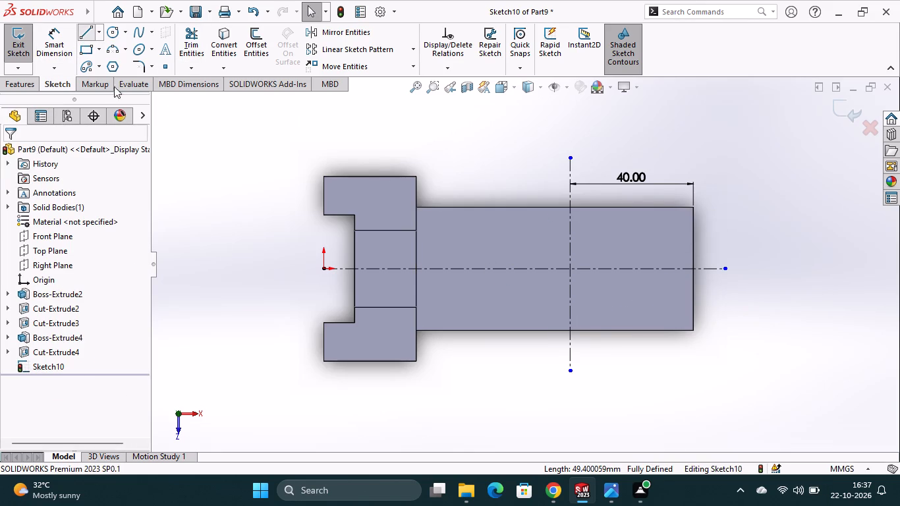
left_click(569, 329)
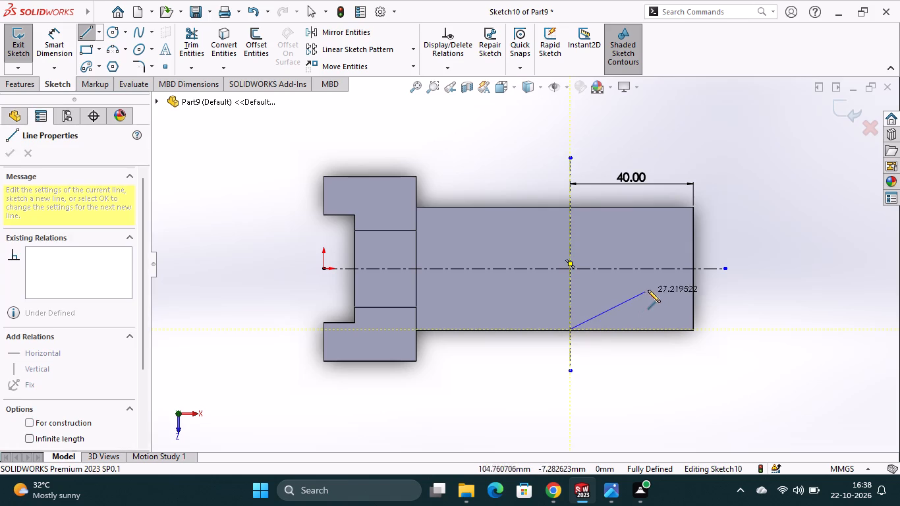
left_click(695, 269)
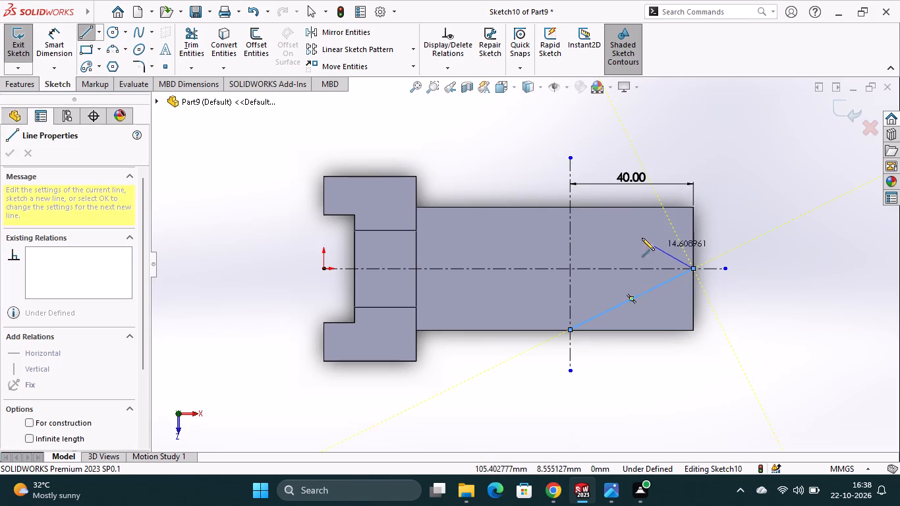
left_click(570, 207)
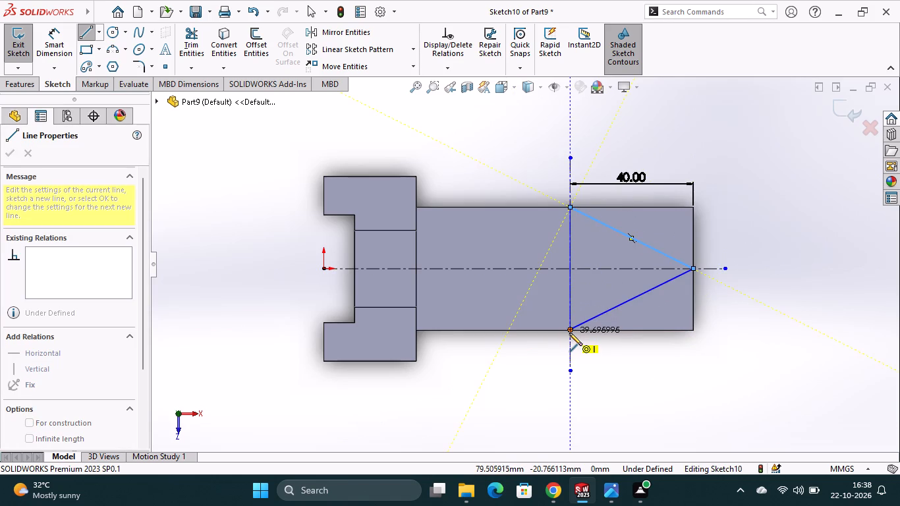
Close the triangle with a line along the vertical centerline to the boss's lower edge and a new lower sloping line about 45 mm long to the tip.
scroll(570, 333, "down", 12)
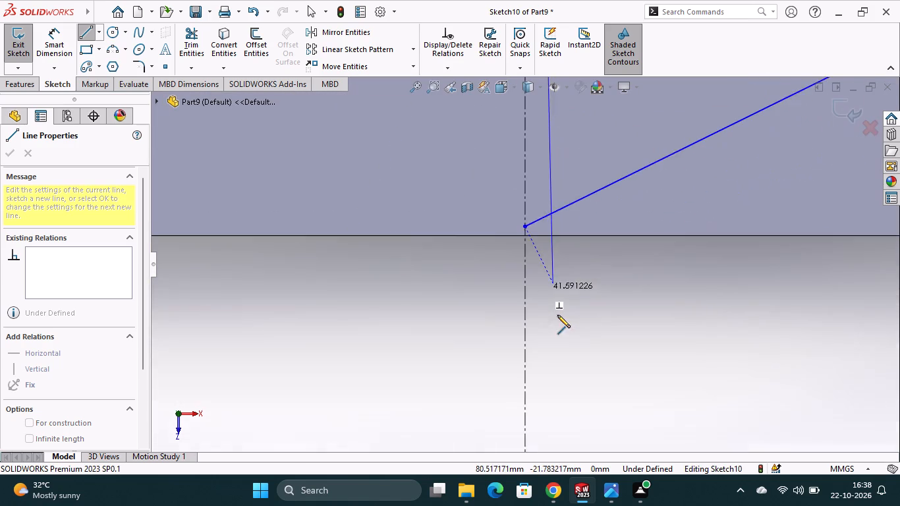
left_click(515, 218)
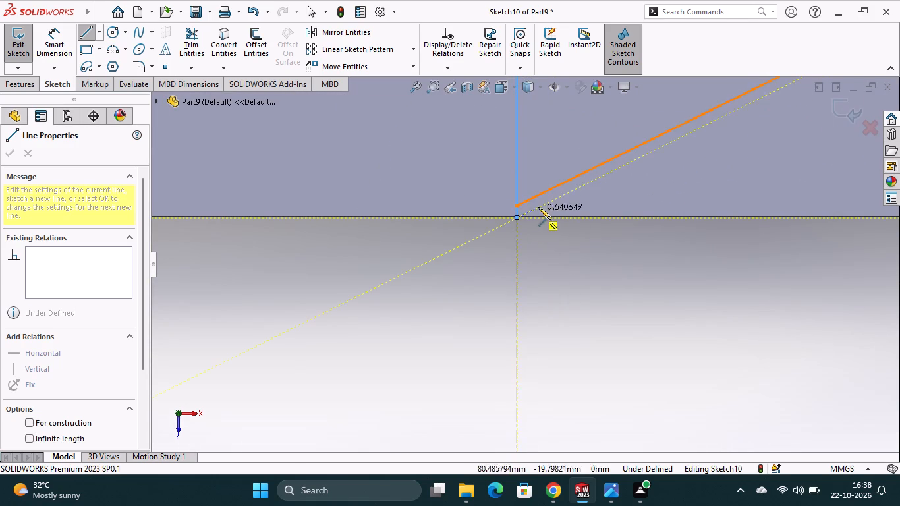
scroll(650, 165, "up", 7)
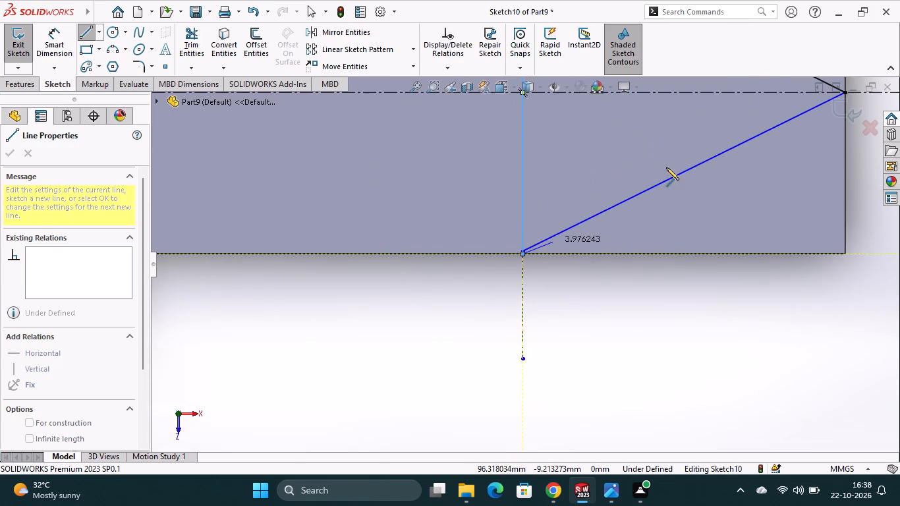
scroll(667, 167, "up", 1)
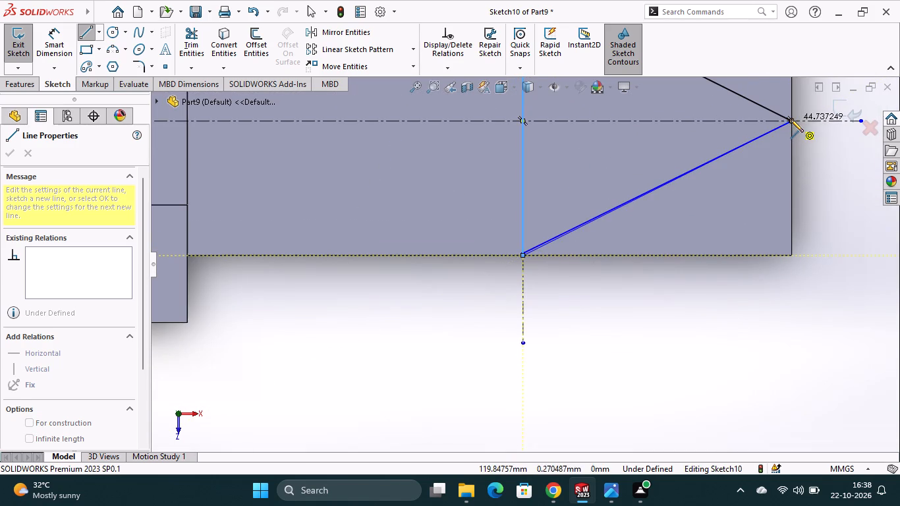
left_click(791, 119)
key("Escape")
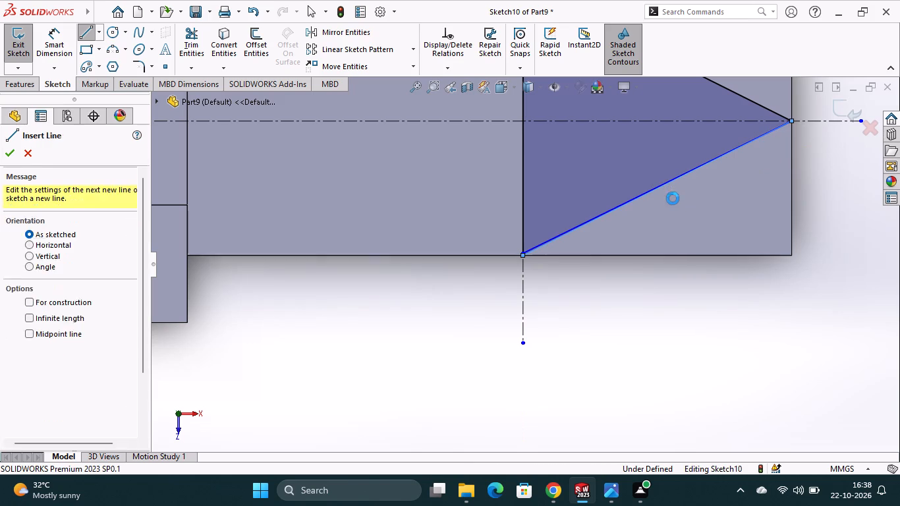
Delete the earlier lower sloping line that ends just short of the boss's lower edge.
scroll(567, 220, "down", 6)
right_click(457, 296)
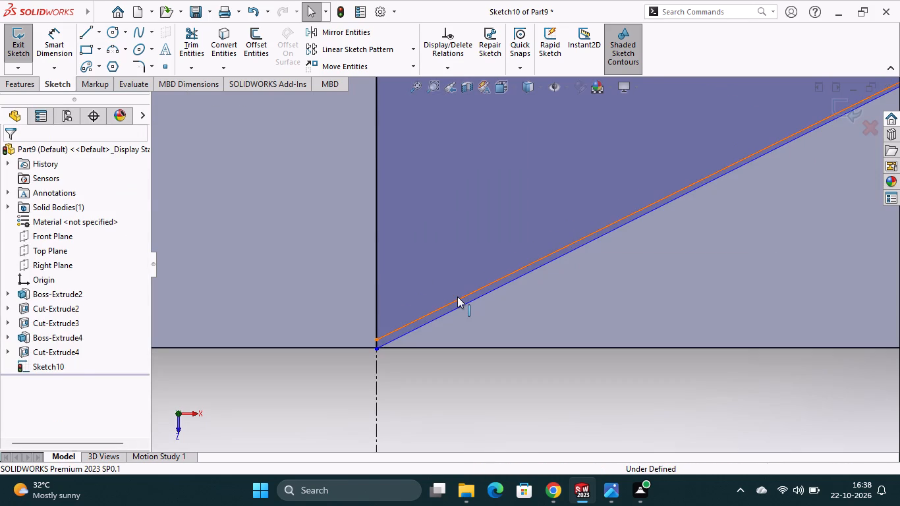
key("Delete")
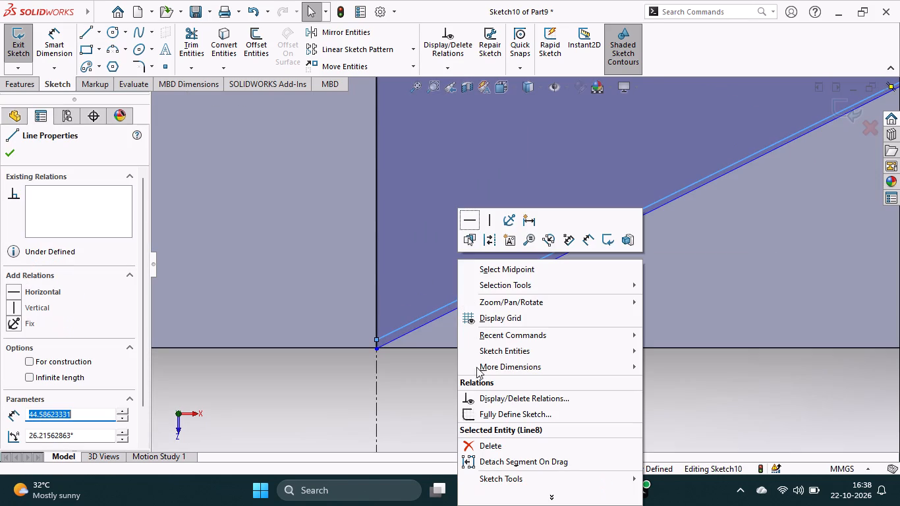
left_click(471, 447)
scroll(494, 353, "up", 10)
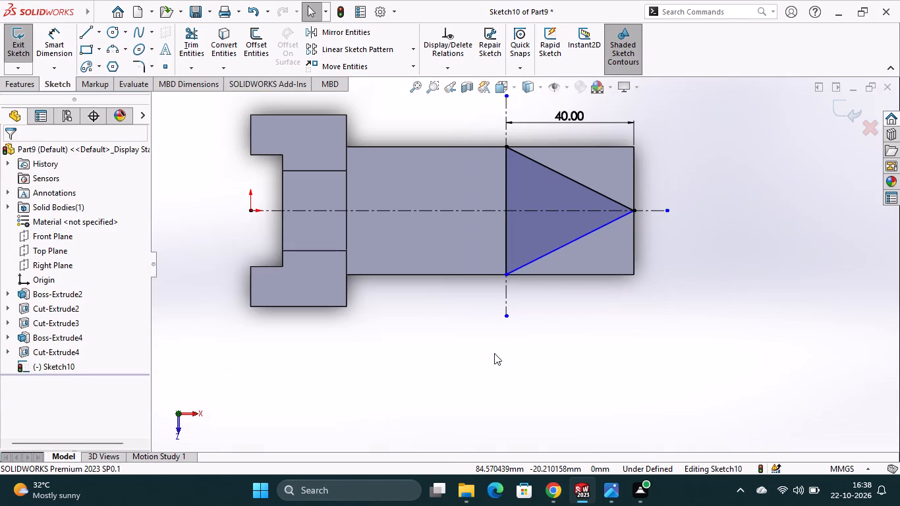
key("Escape")
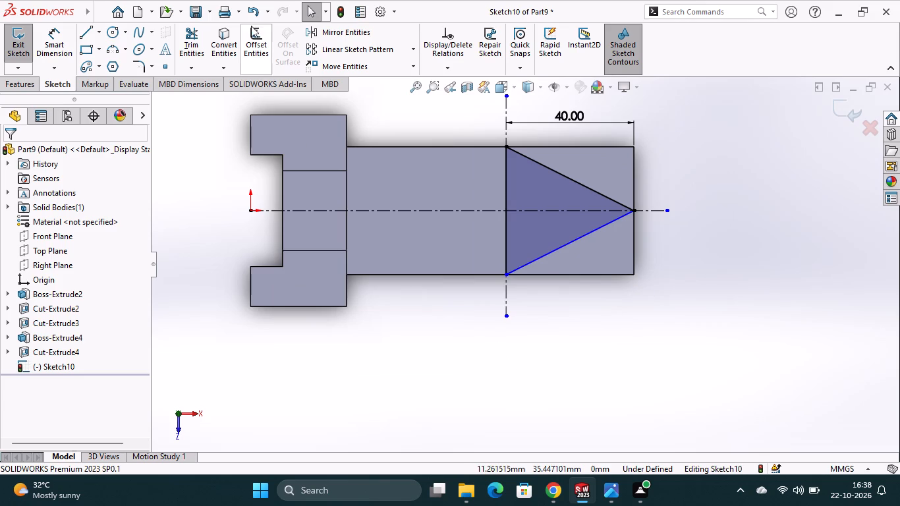
Dimension the angle between the two sloping lines, enter 60° and undo that value change.
left_click(57, 43)
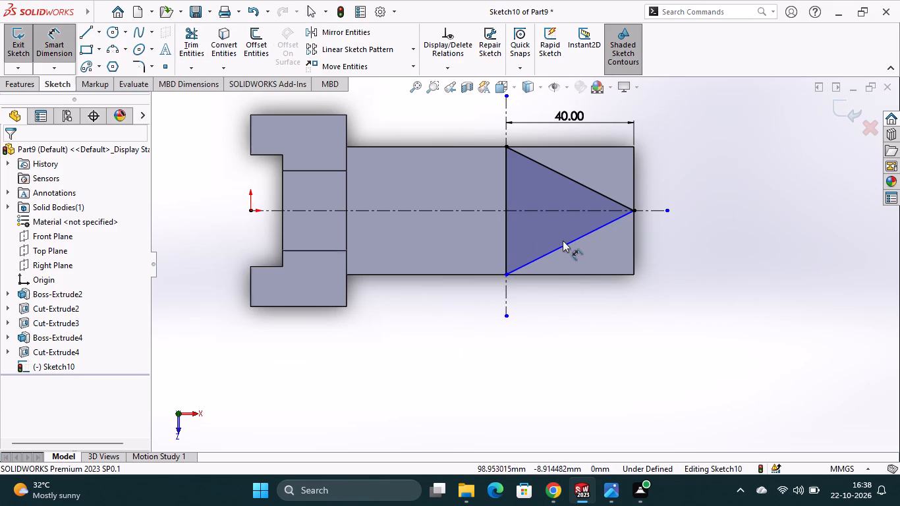
left_click(551, 252)
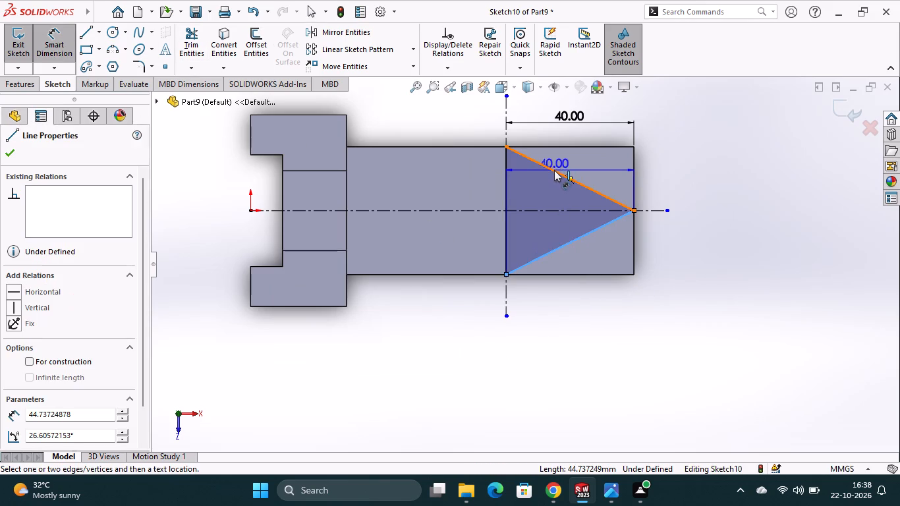
left_click(553, 171)
left_click(542, 194)
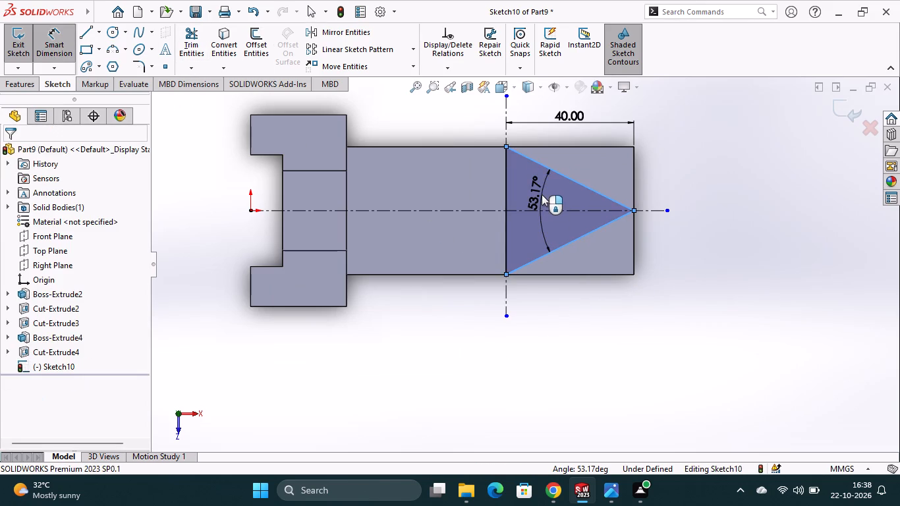
type("60")
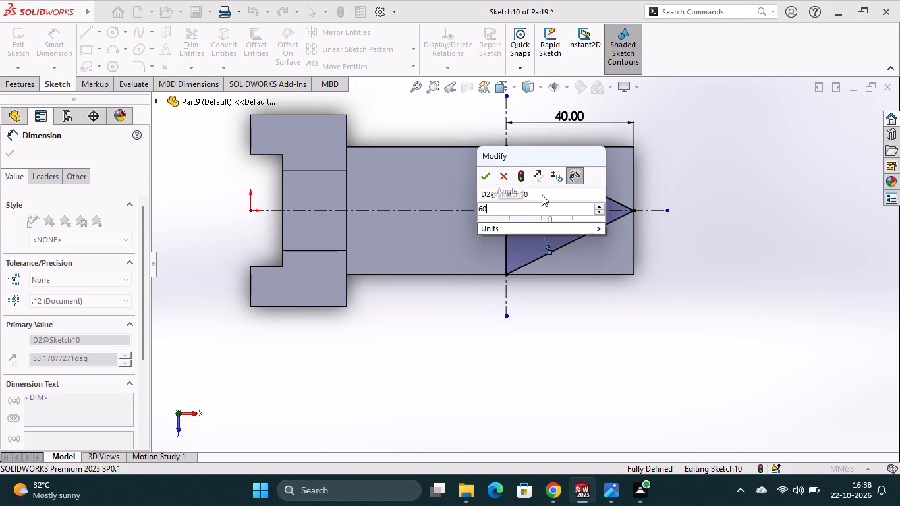
key("Return")
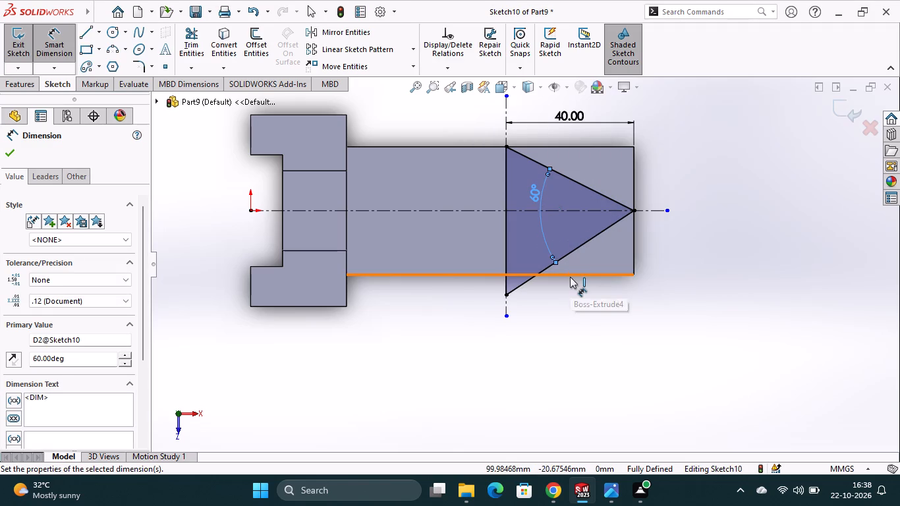
key("ctrl+z")
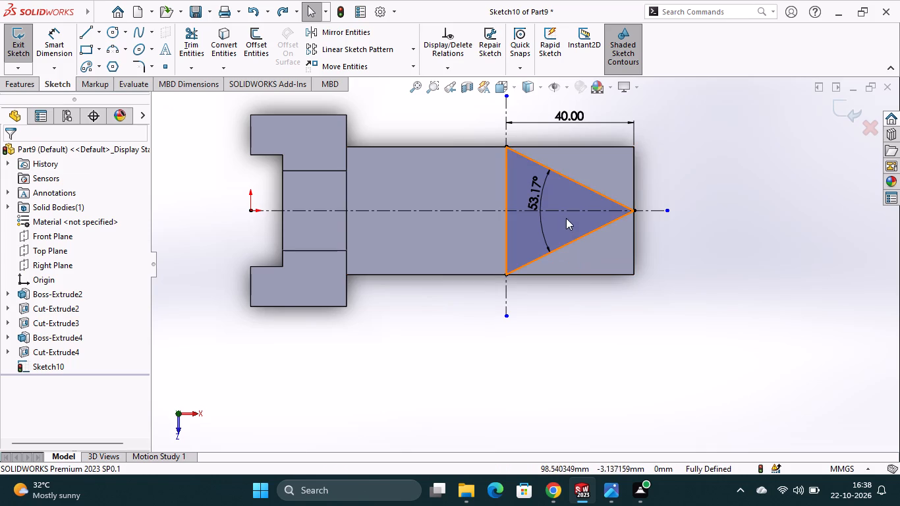
Add a driven angle dimension between the horizontal centerline and the lower sloping line, and shift the two sloping lines' angle dimension toward the triangle's base.
left_click(569, 211)
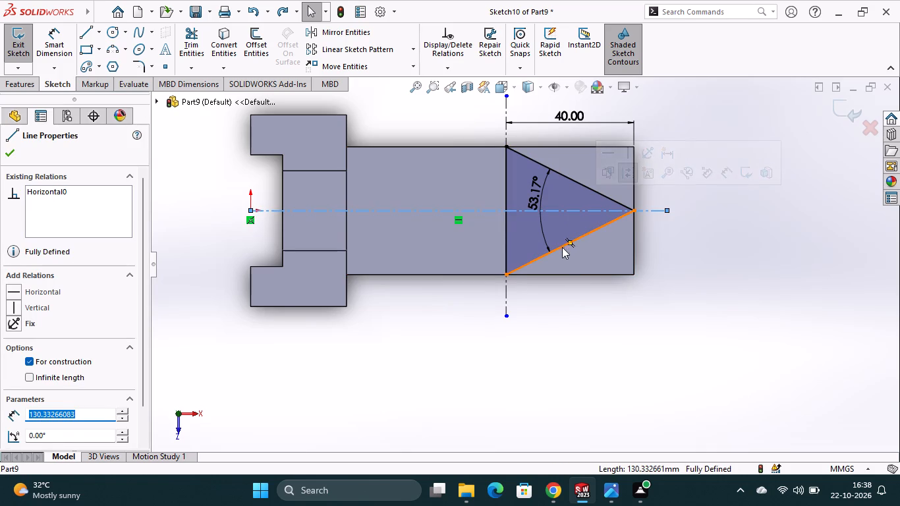
left_click(562, 247)
key("Escape")
key("Escape")
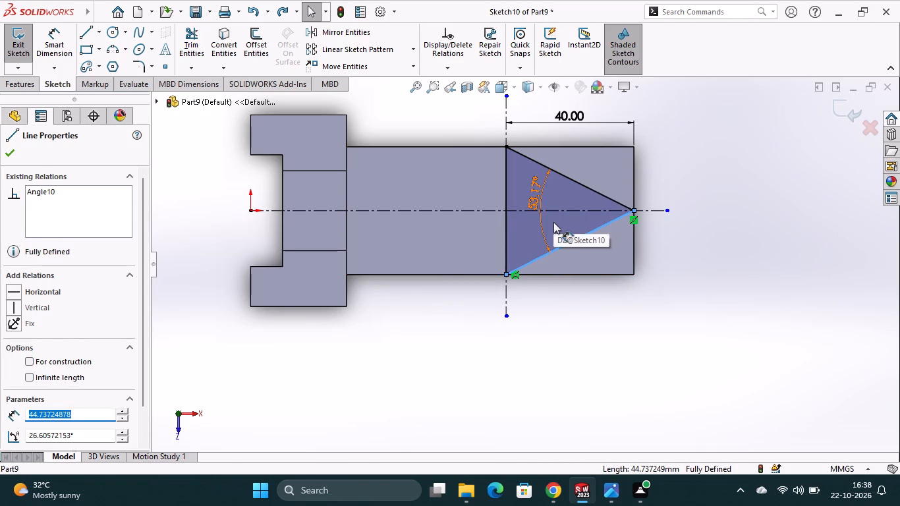
left_click(557, 210)
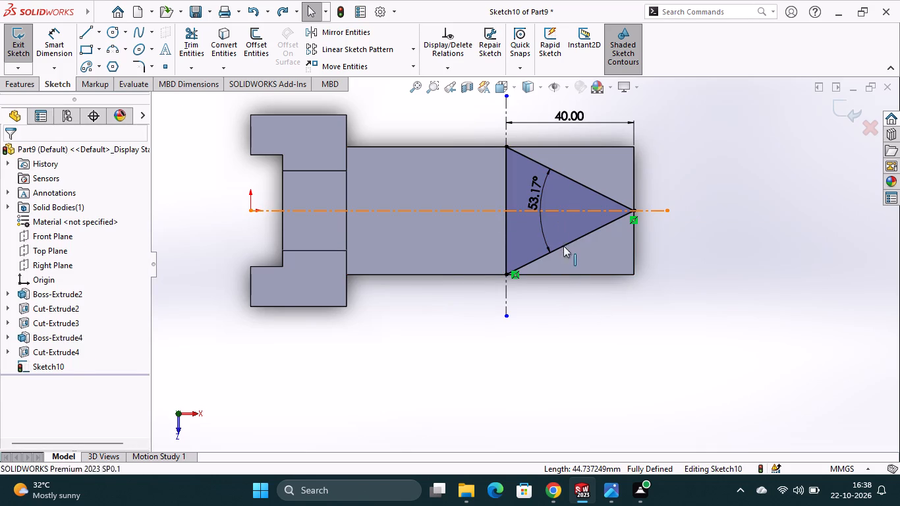
left_click(564, 246)
left_click(57, 40)
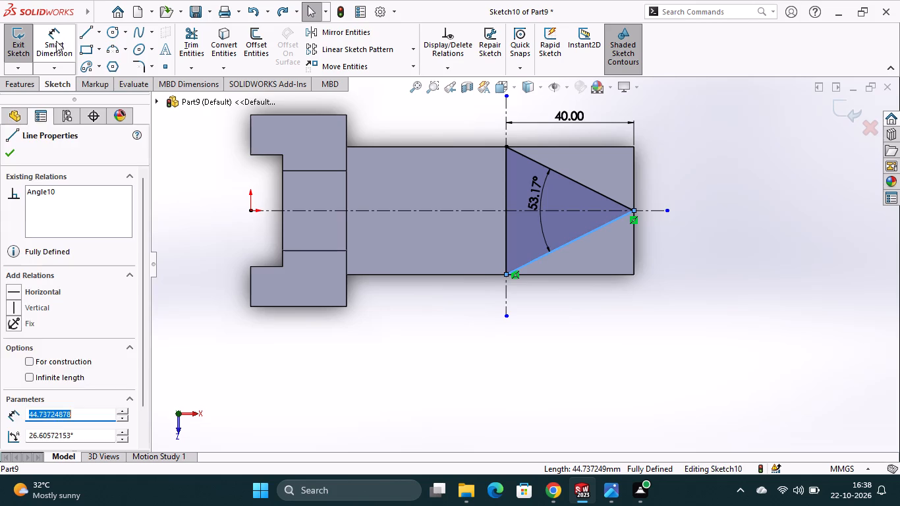
left_click(562, 211)
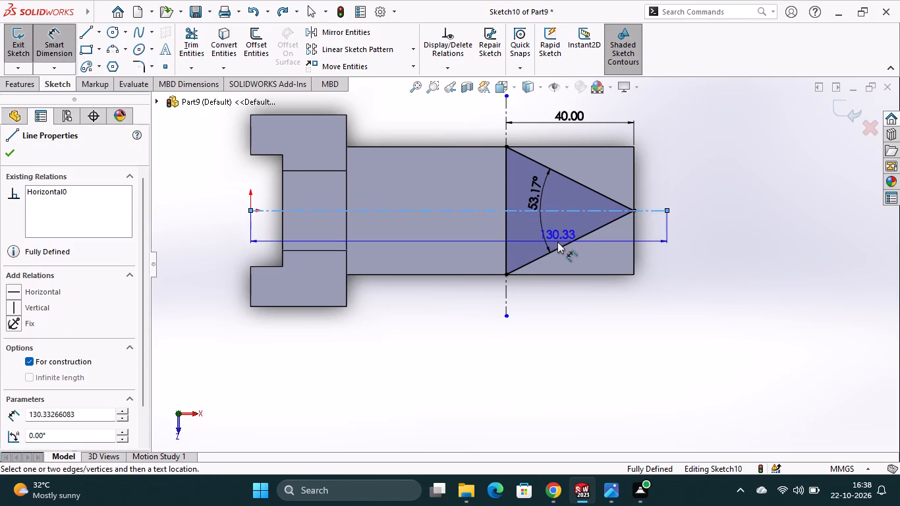
left_click(557, 248)
left_click(558, 231)
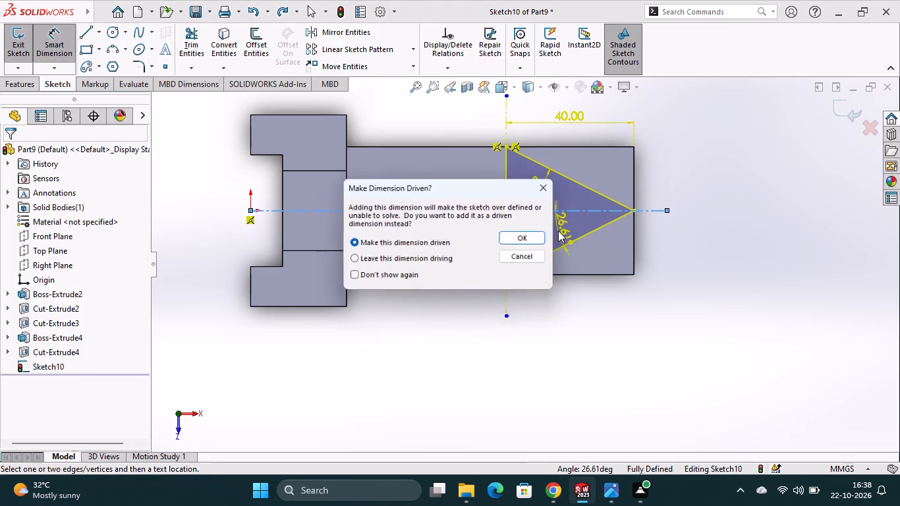
left_click(539, 240)
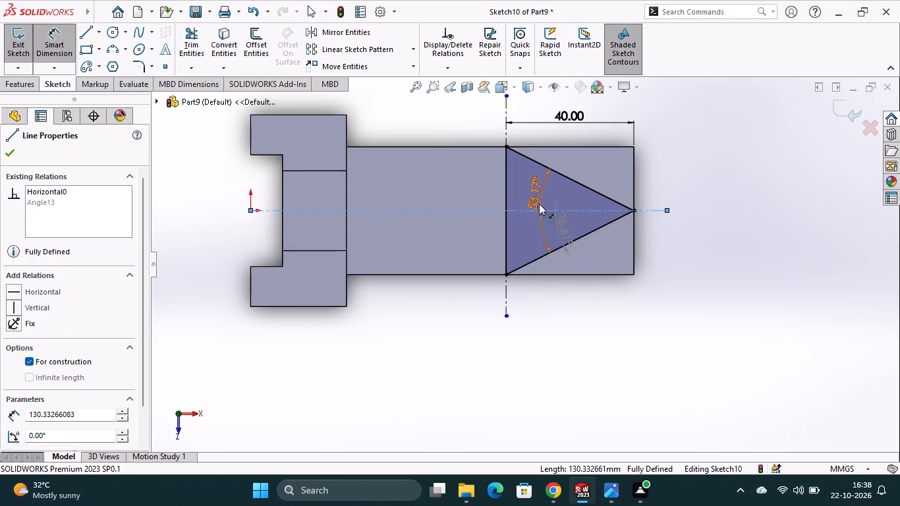
left_click_drag(538, 196, 520, 196)
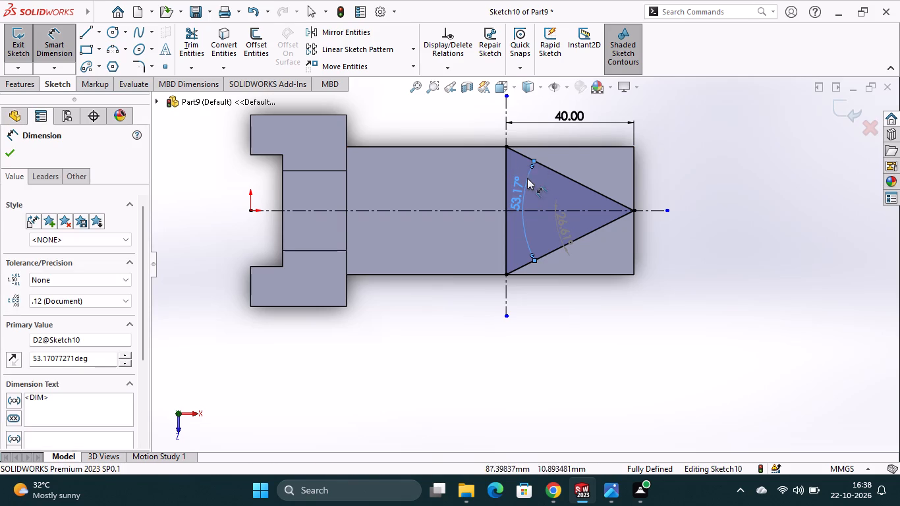
Set the distance between the vertical centerline and the boss's end edge to 45 mm.
double_click(564, 117)
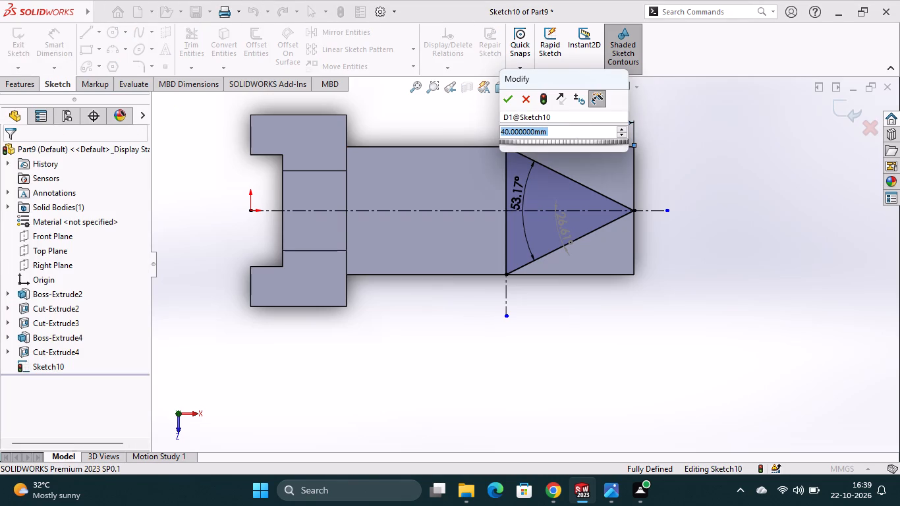
type("45")
key("Return")
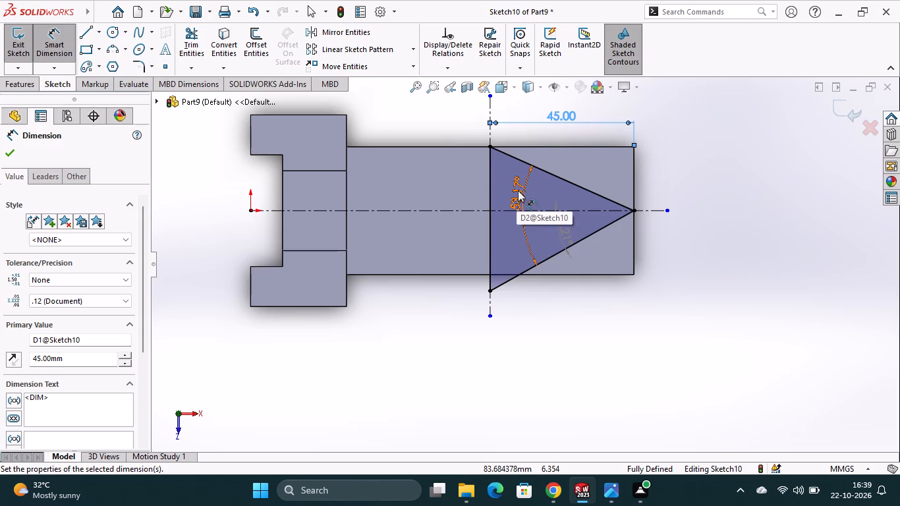
Delete the angle dimension between the triangle's two sloping lines.
right_click(520, 190)
left_click(467, 366)
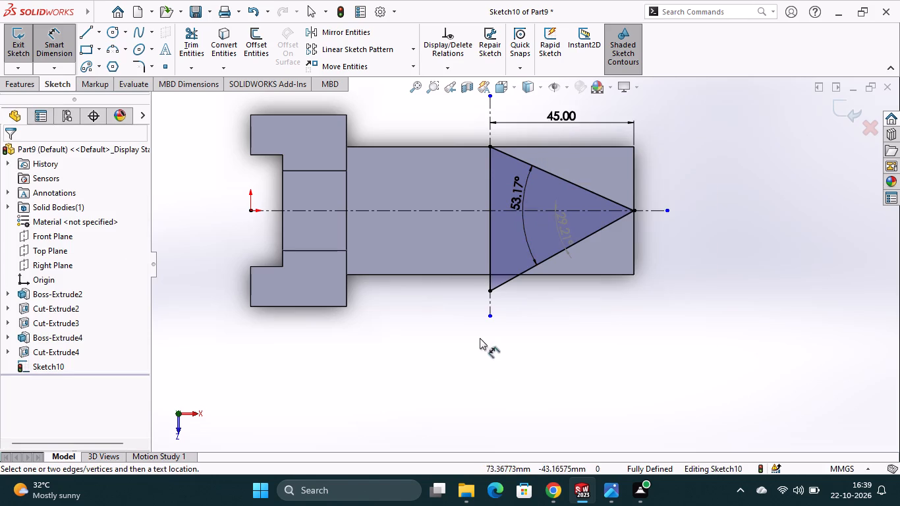
left_click(59, 43)
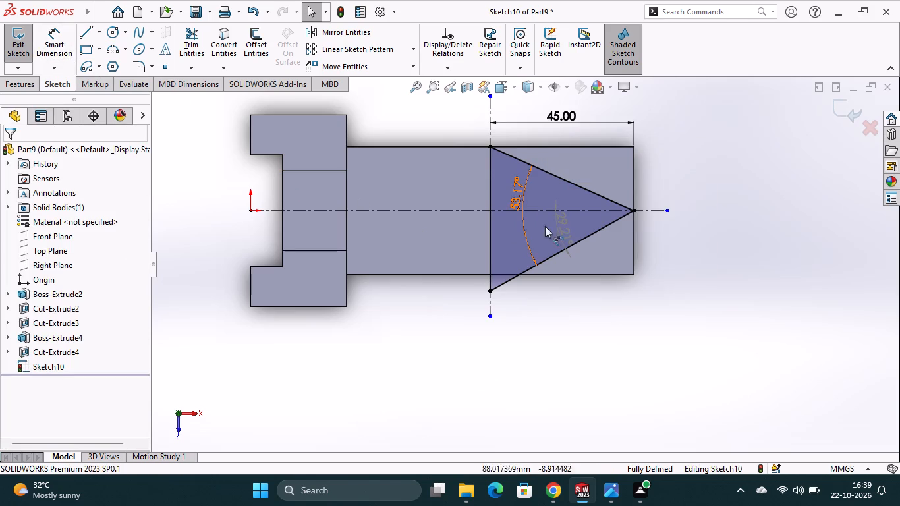
right_click(526, 197)
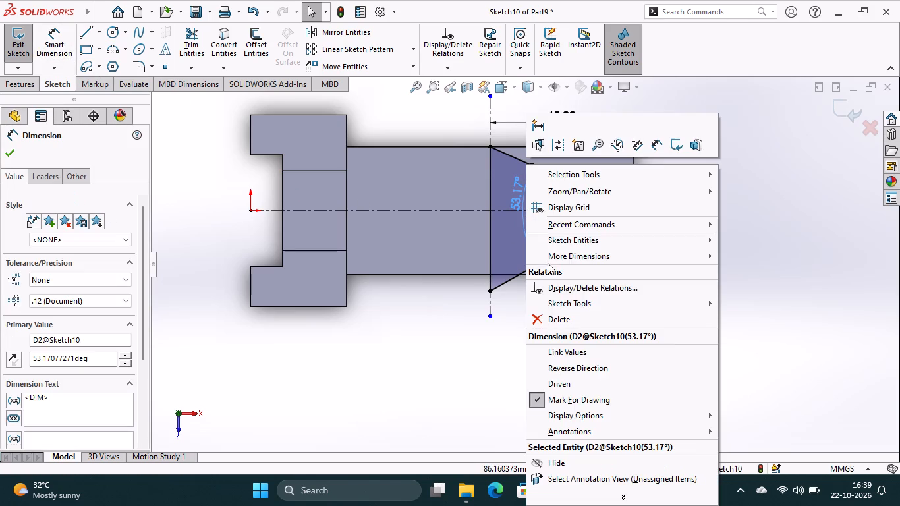
left_click(576, 323)
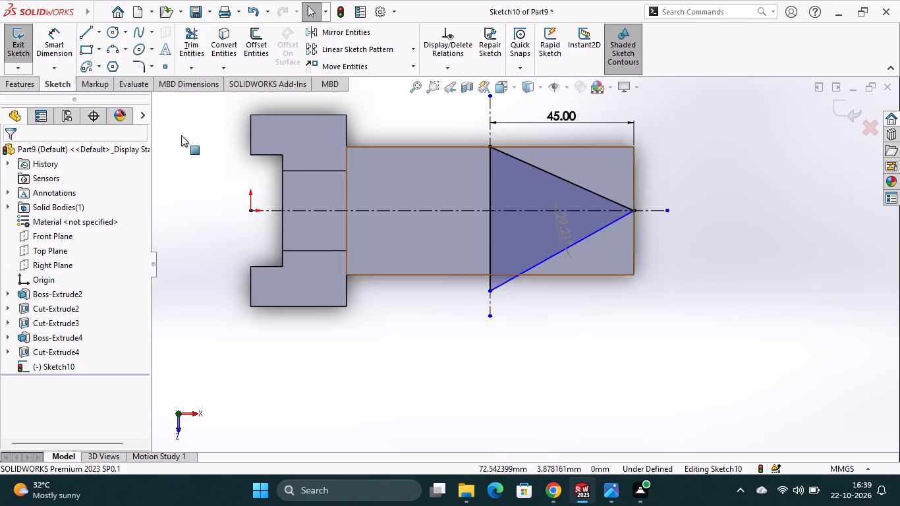
Sketch a line about 56 mm long across the triangle and both long edges of the boss, and make it vertical.
left_click(84, 29)
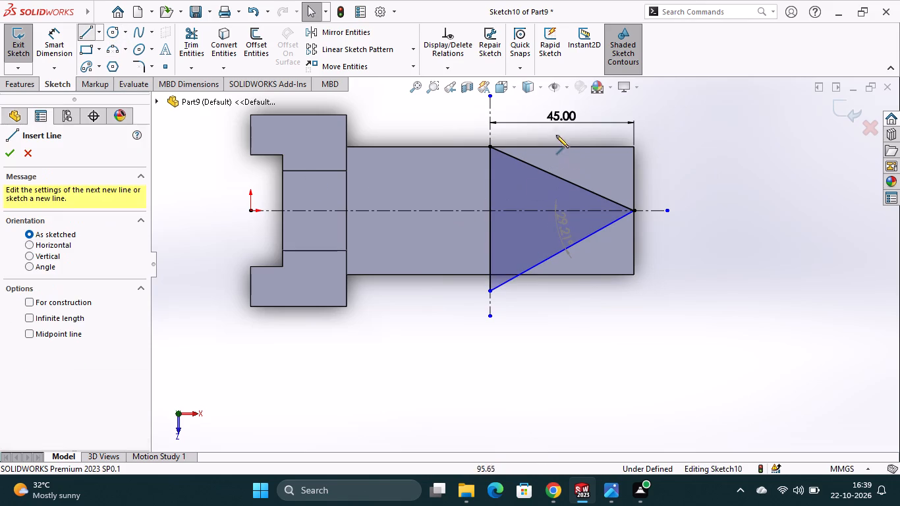
left_click(555, 130)
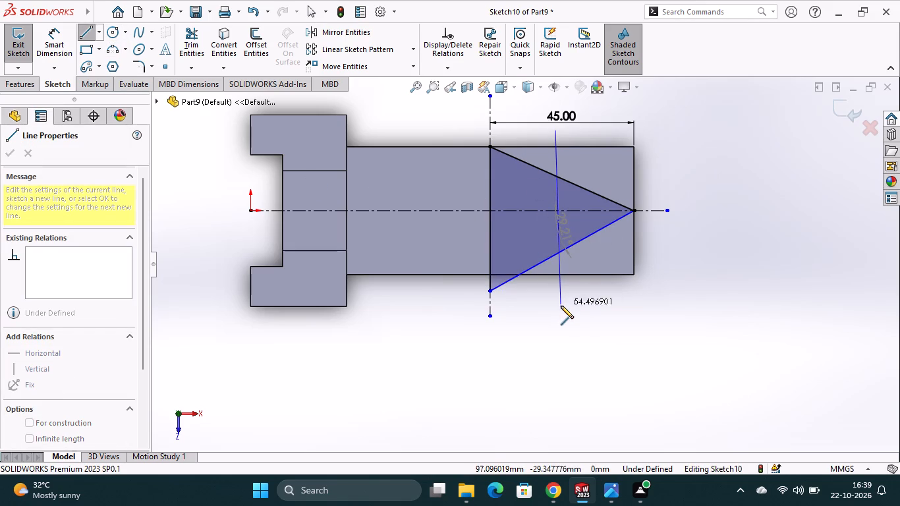
left_click(560, 309)
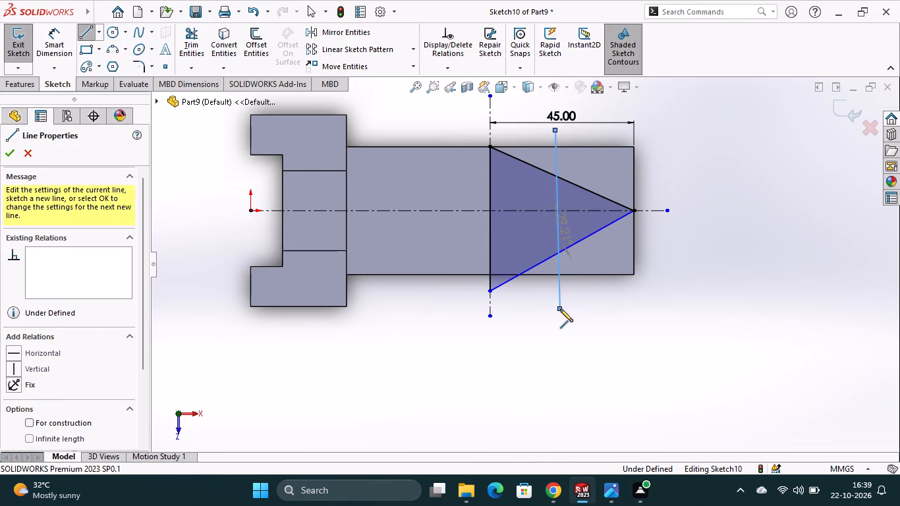
key("Escape")
right_click(563, 298)
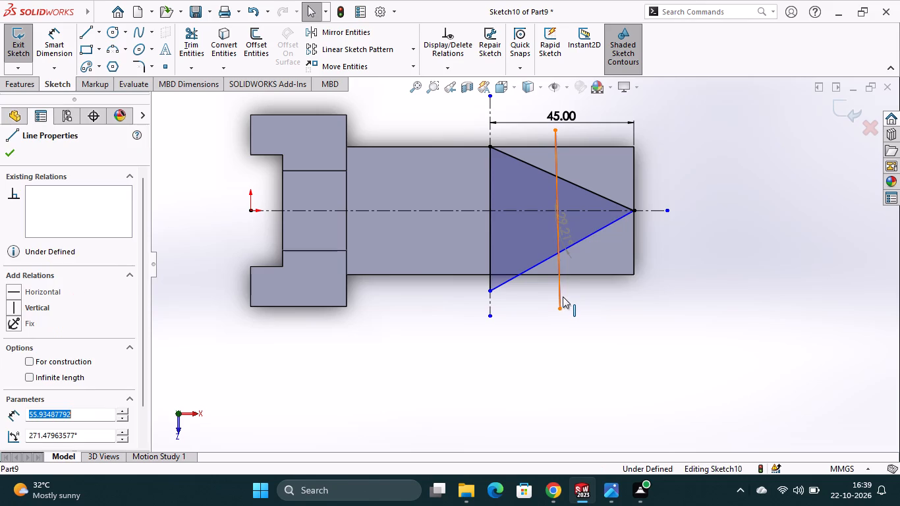
left_click(595, 220)
left_click(588, 347)
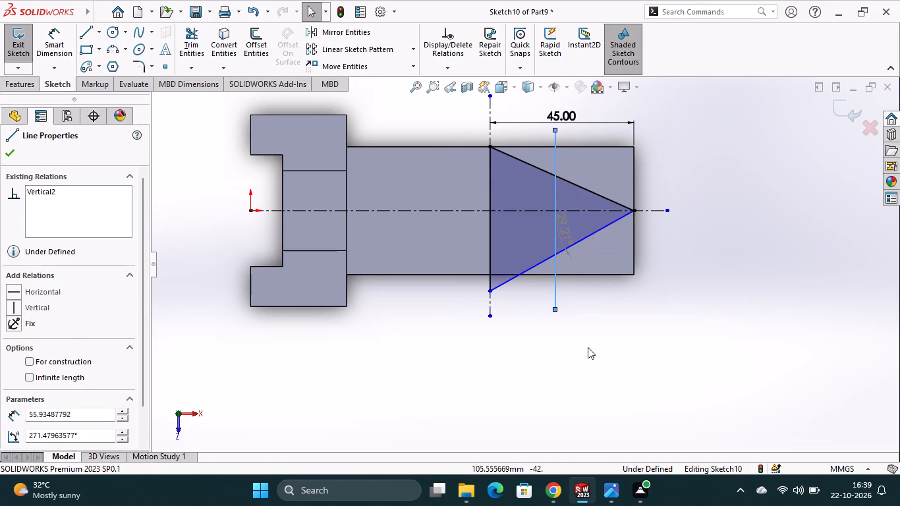
Dimension the new vertical line 20 mm from the triangle's tip on the boss's end edge.
left_click(57, 42)
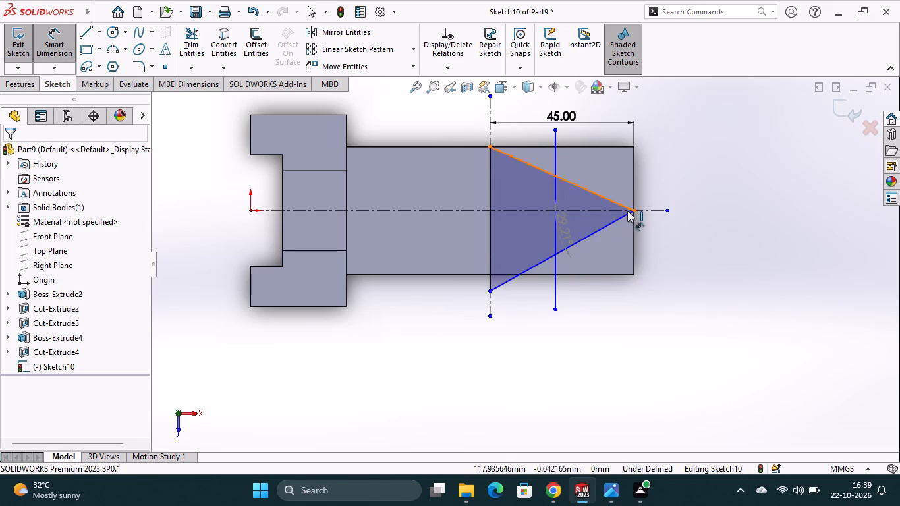
left_click(634, 210)
left_click(553, 165)
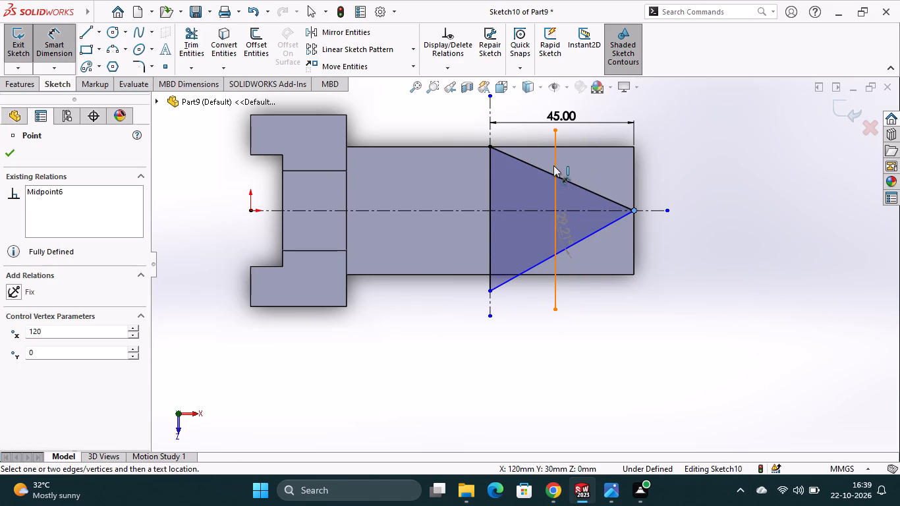
left_click(577, 133)
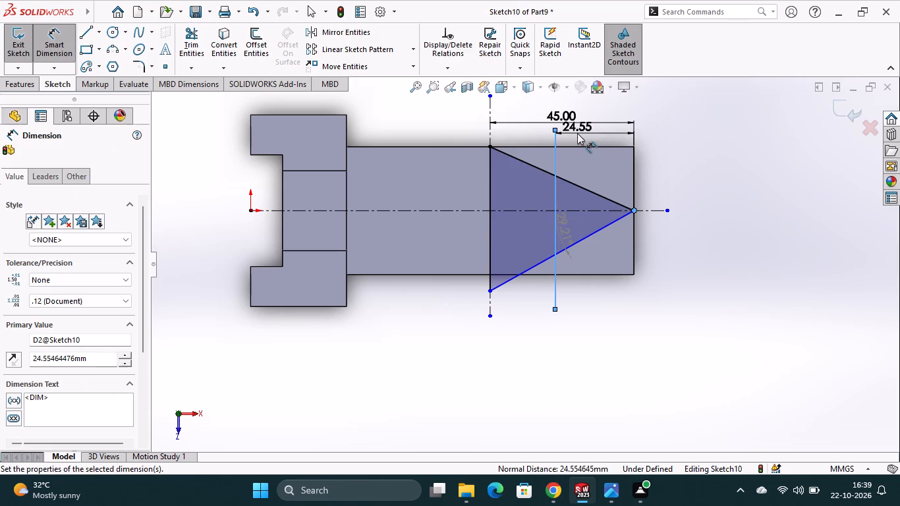
type("20")
key("Return")
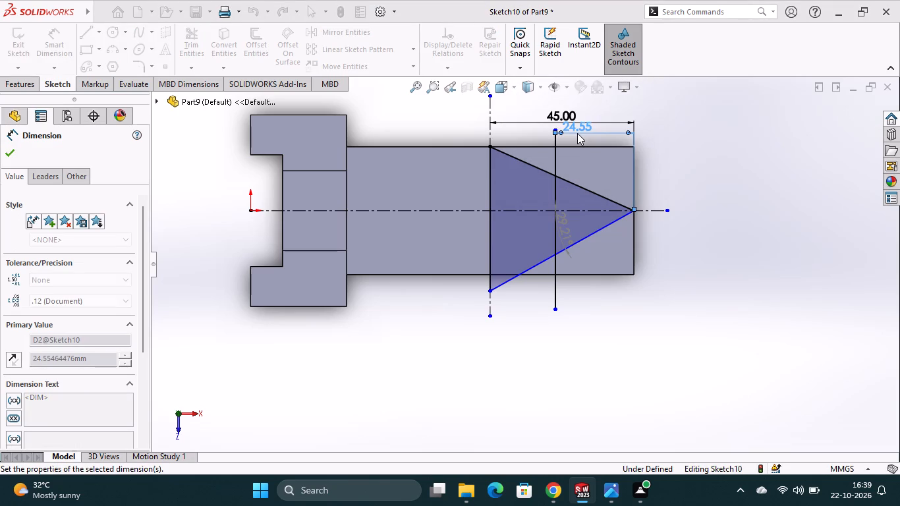
left_click(681, 181)
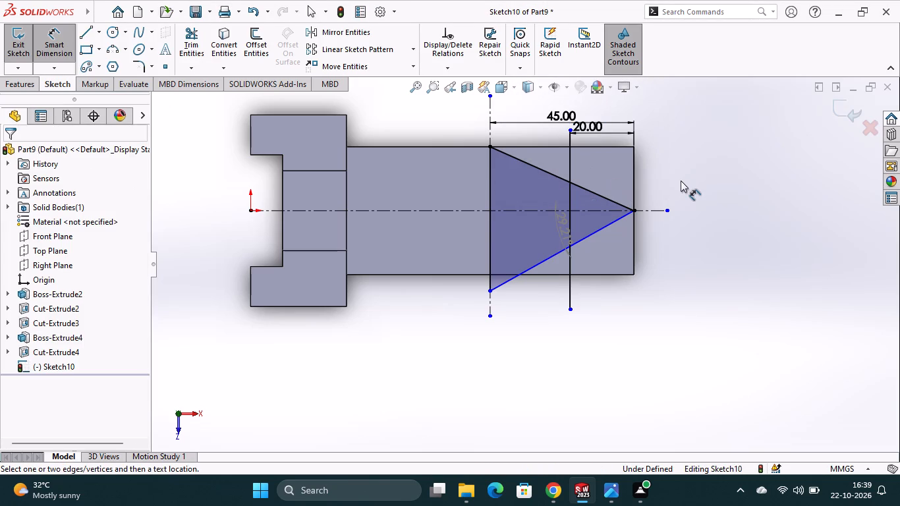
Trim the 20 mm line's ends outside the triangle and both sloping lines beyond it, leaving a small triangle at the tip.
left_click(200, 38)
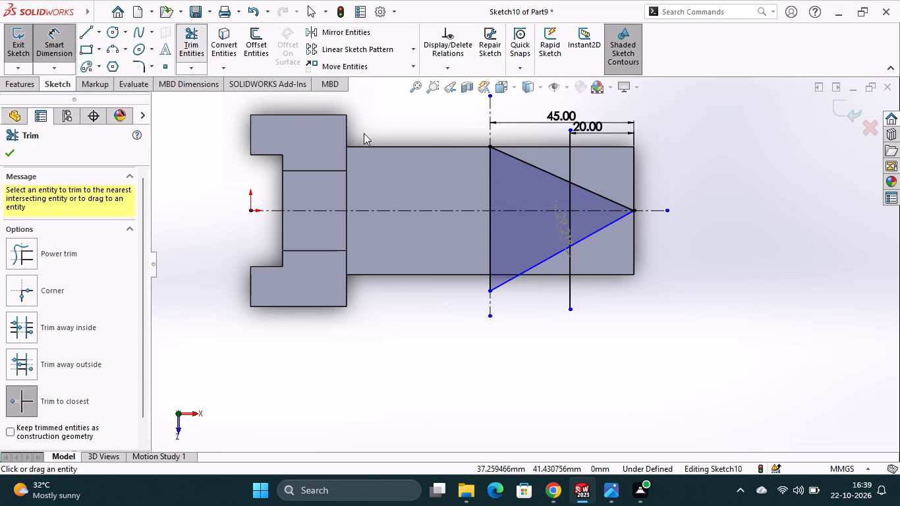
left_click(573, 170)
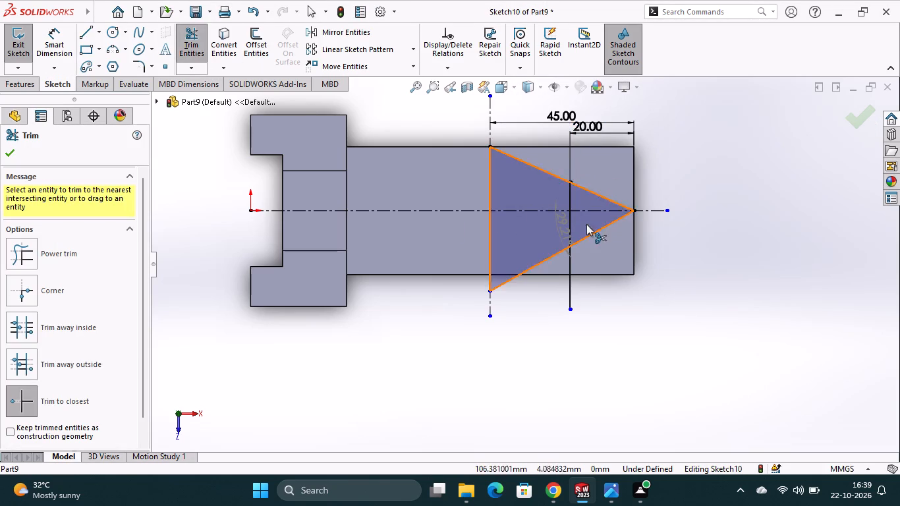
left_click(569, 268)
left_click(555, 256)
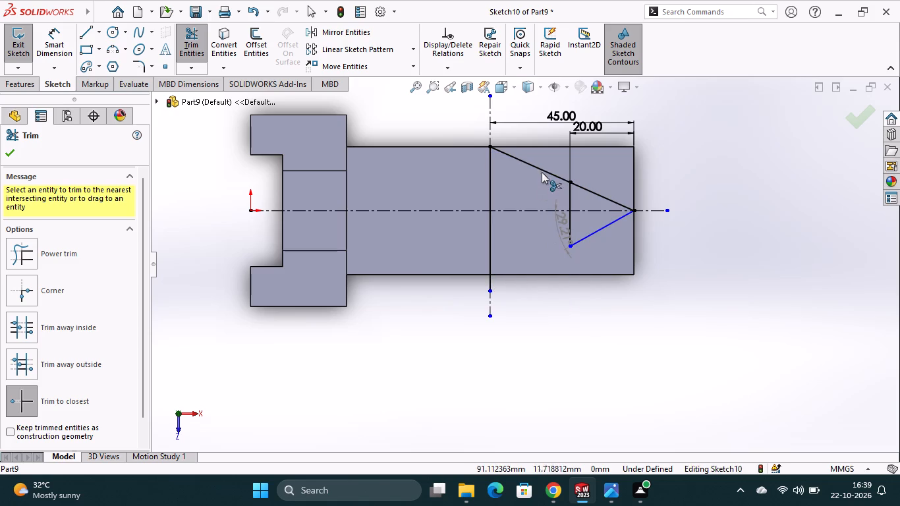
left_click(542, 171)
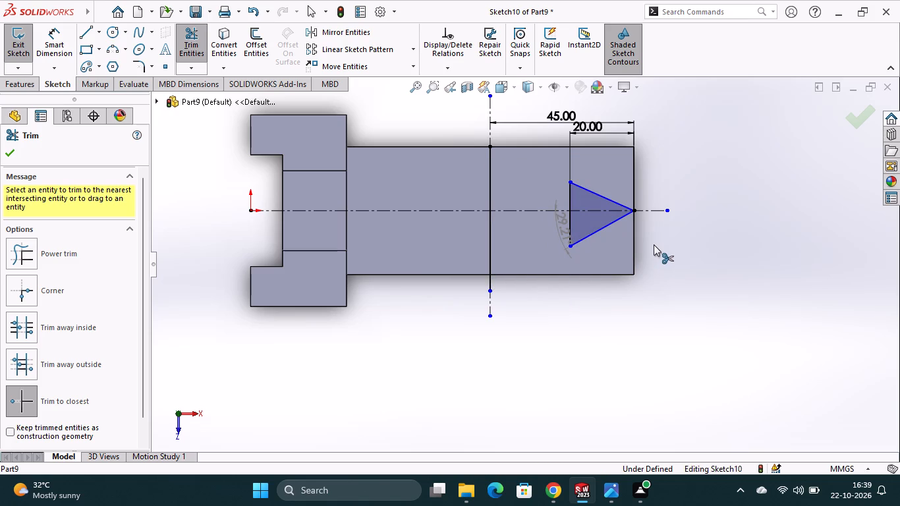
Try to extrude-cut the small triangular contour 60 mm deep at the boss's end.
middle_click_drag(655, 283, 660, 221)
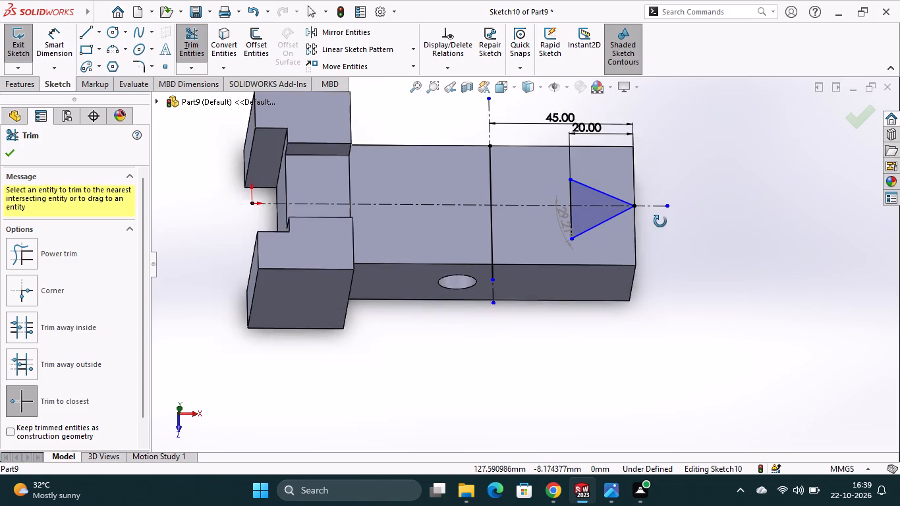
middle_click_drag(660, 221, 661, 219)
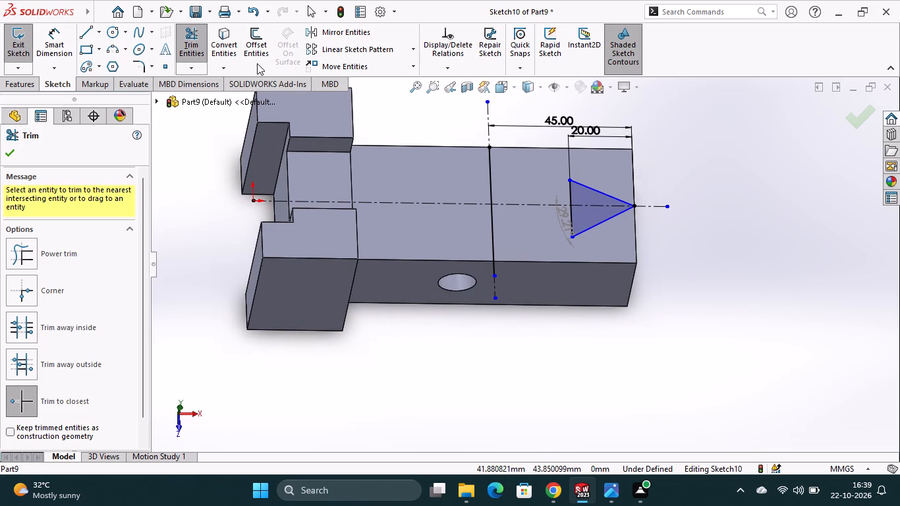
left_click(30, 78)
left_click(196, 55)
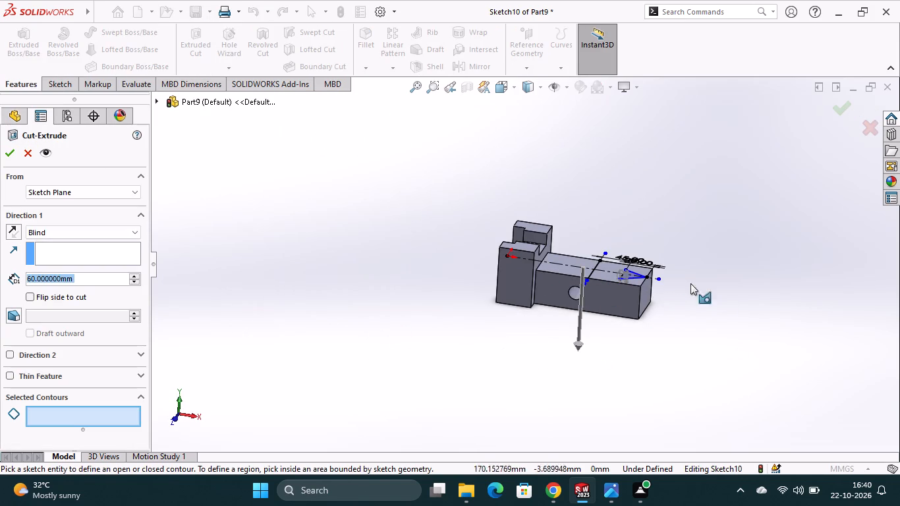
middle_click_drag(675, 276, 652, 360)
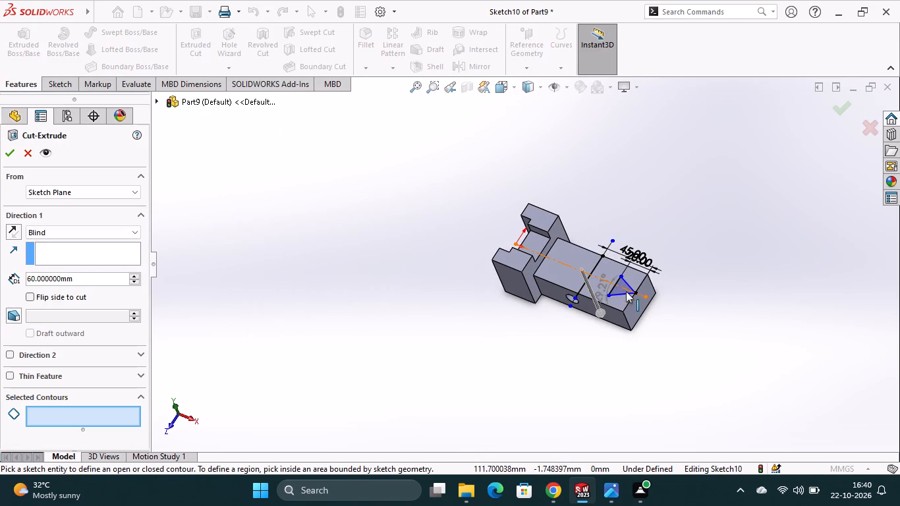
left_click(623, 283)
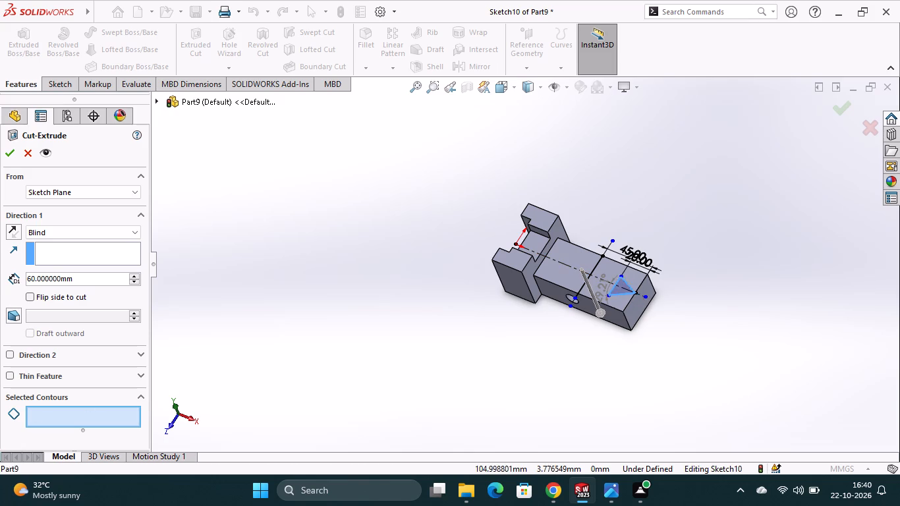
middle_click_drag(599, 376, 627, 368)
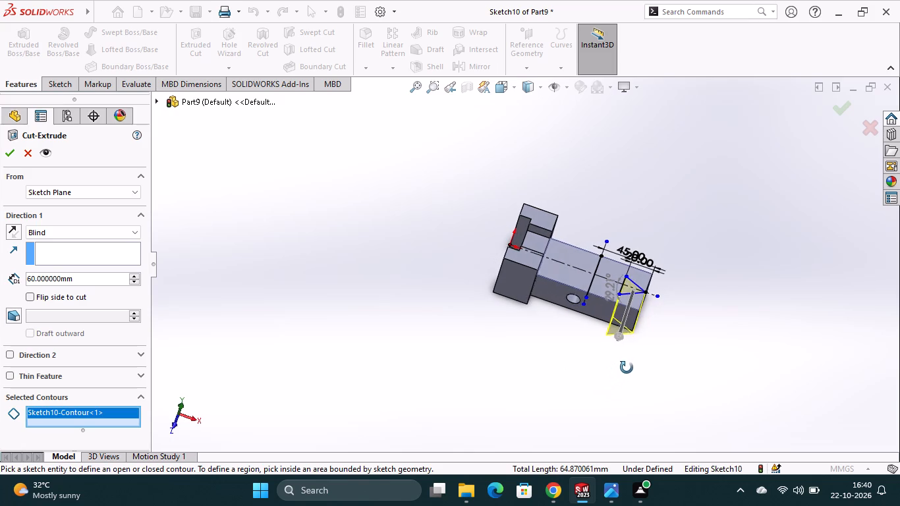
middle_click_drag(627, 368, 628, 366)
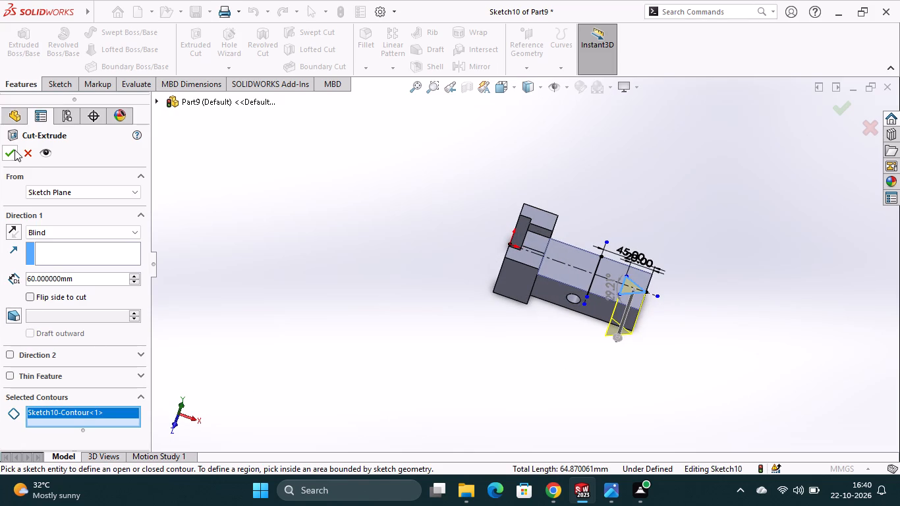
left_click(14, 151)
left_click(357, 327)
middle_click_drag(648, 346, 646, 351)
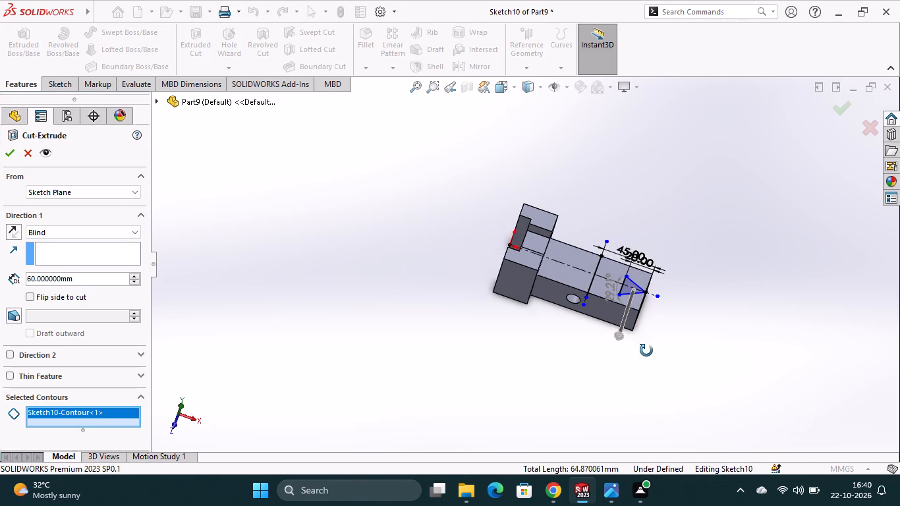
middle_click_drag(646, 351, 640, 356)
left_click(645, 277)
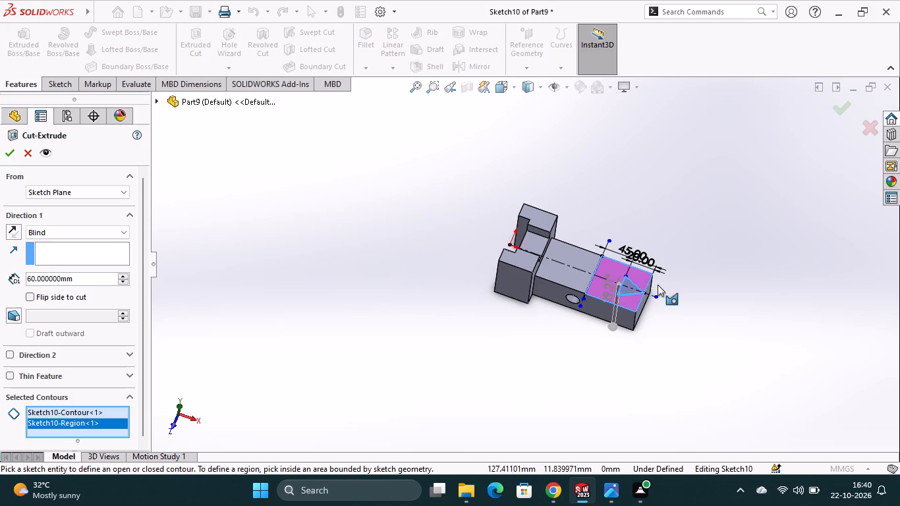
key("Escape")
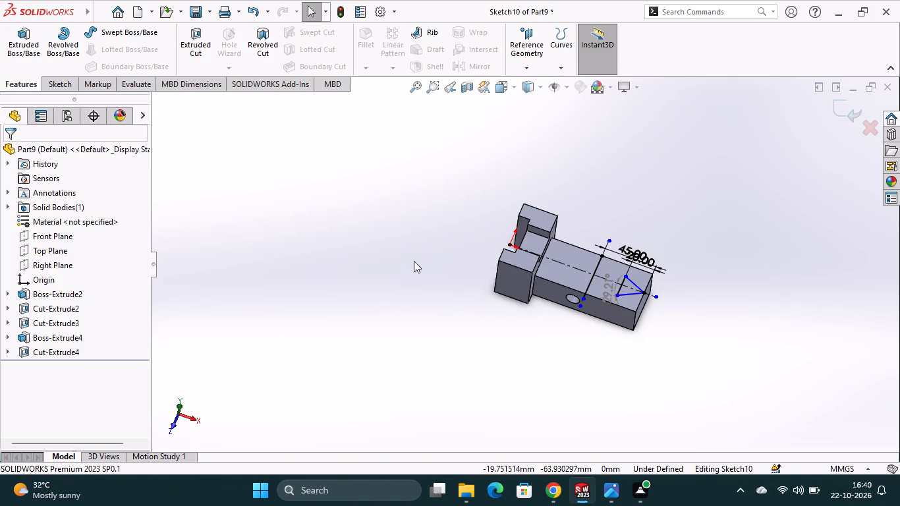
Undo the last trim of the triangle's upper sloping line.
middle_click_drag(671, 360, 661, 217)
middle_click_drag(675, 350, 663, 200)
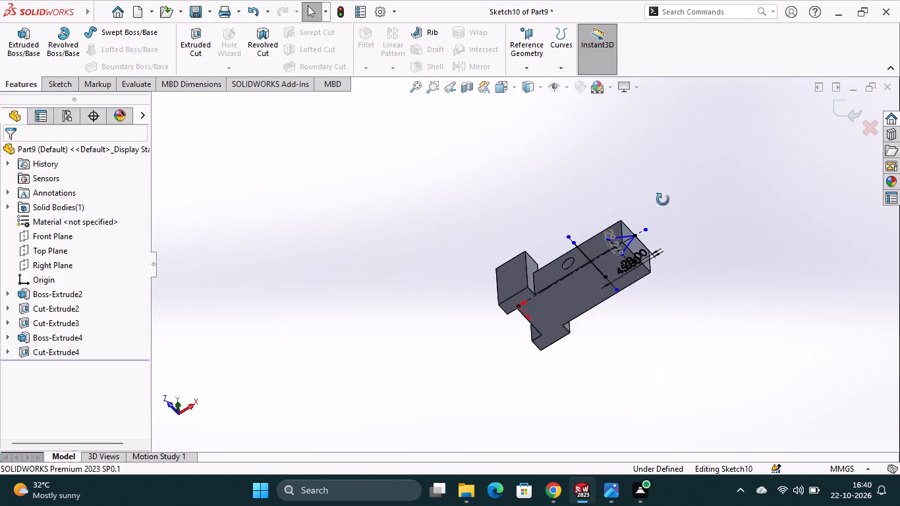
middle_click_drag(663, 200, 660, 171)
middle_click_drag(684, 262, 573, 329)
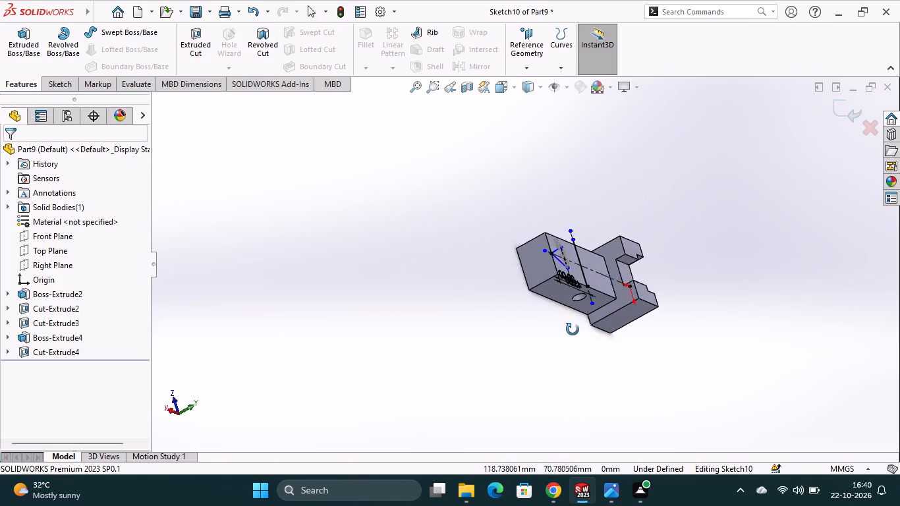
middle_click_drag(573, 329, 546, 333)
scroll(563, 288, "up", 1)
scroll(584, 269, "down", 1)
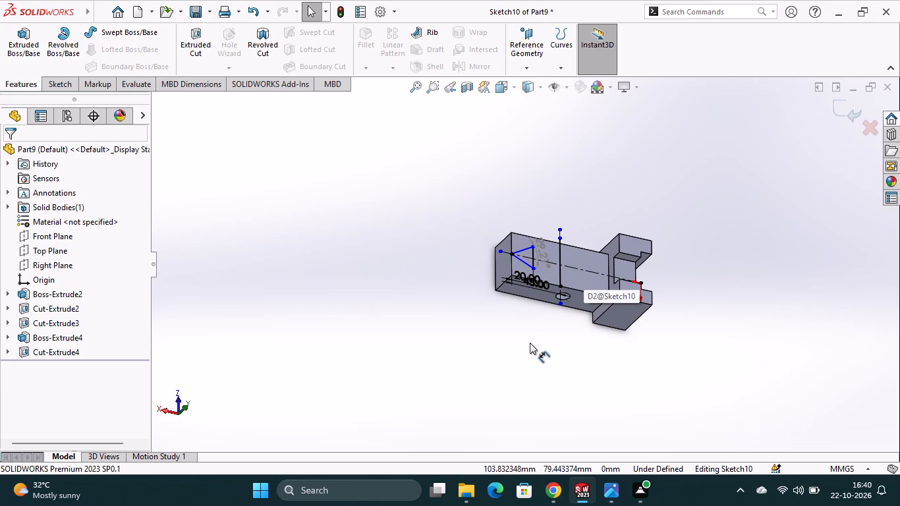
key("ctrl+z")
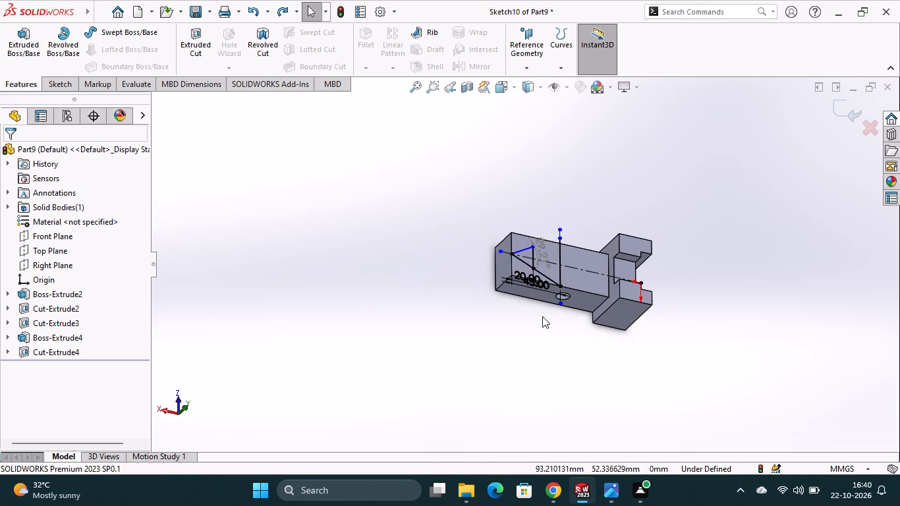
Viewing the sketch face-on, delete the grey angle dimension beside the triangle's base.
left_click(514, 88)
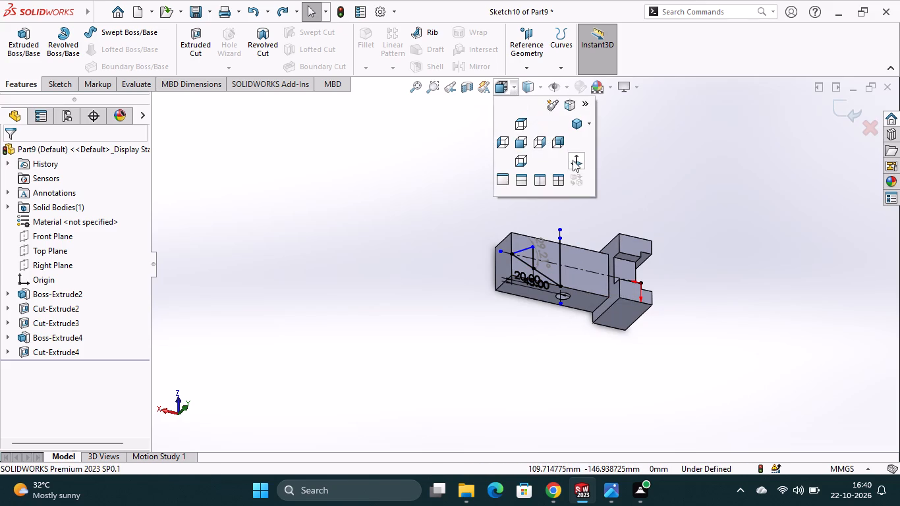
left_click(573, 160)
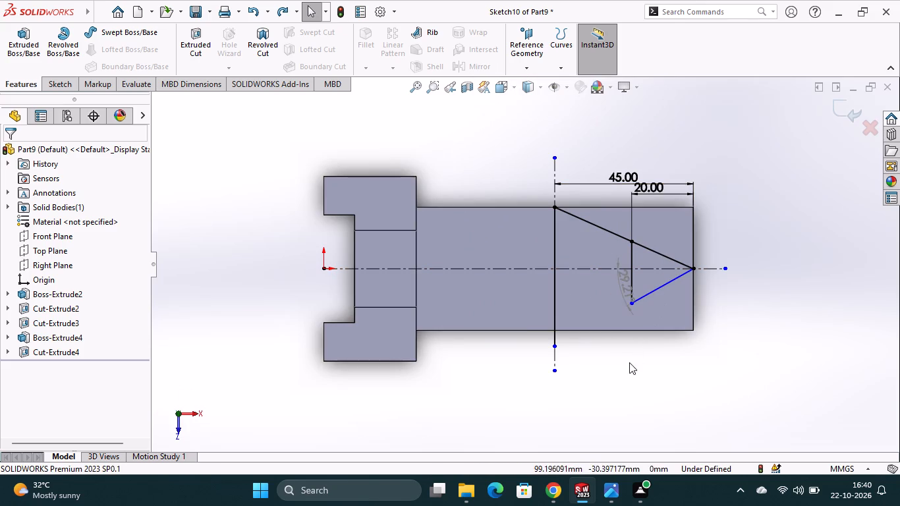
right_click(623, 284)
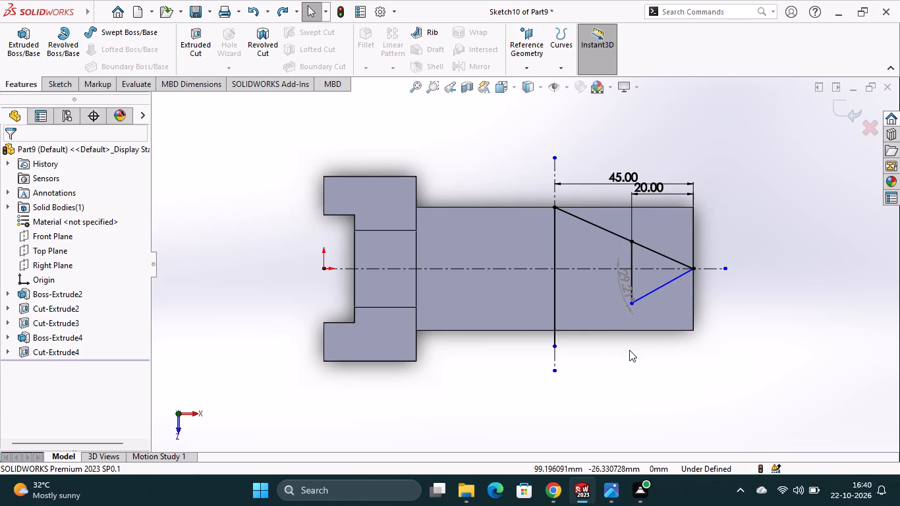
right_click(620, 281)
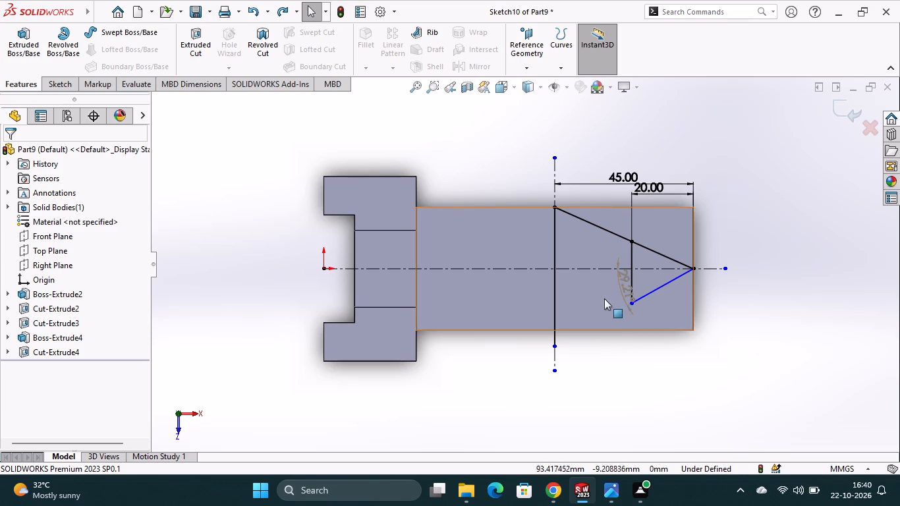
left_click(55, 87)
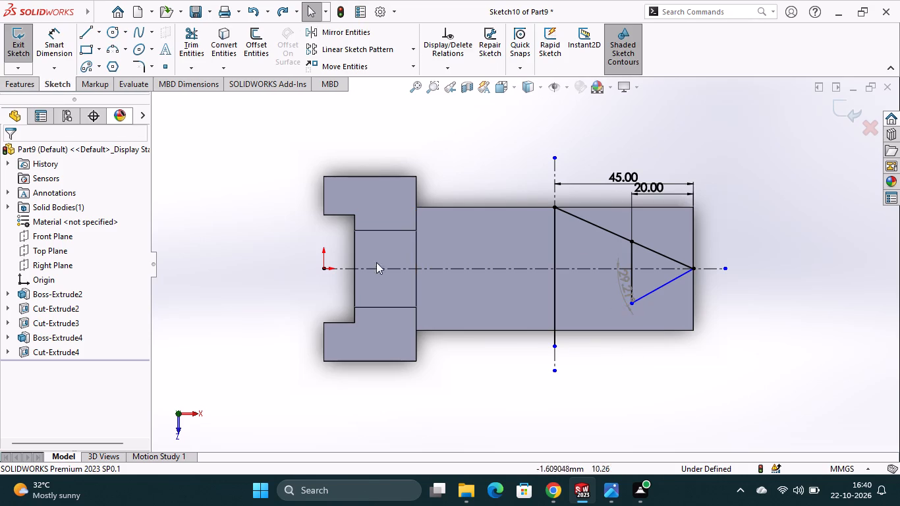
right_click(623, 280)
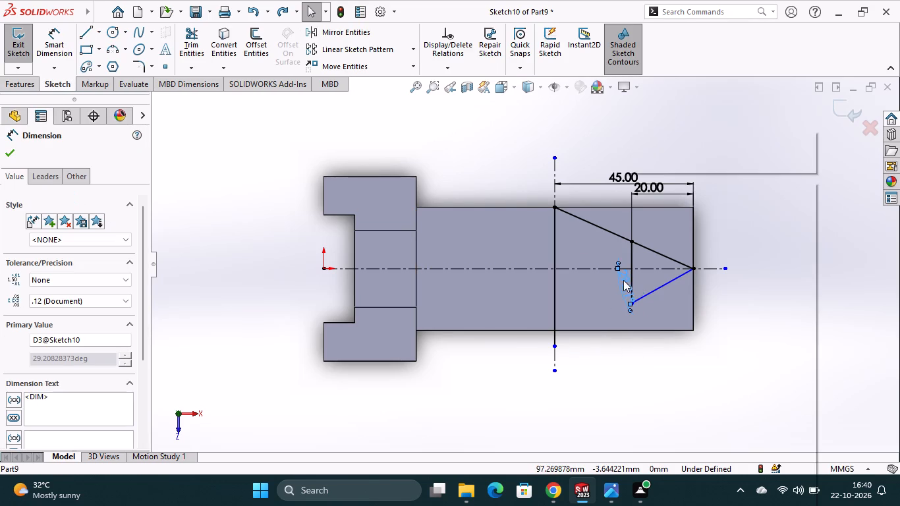
left_click(646, 351)
left_click(607, 360)
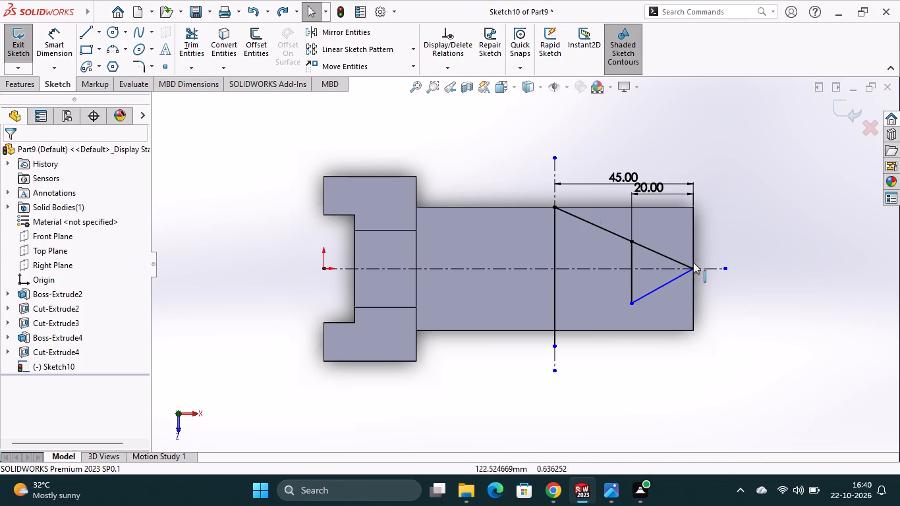
Convert the boss's two long edges and its end edge into sketch entities.
left_click(226, 51)
left_click(667, 206)
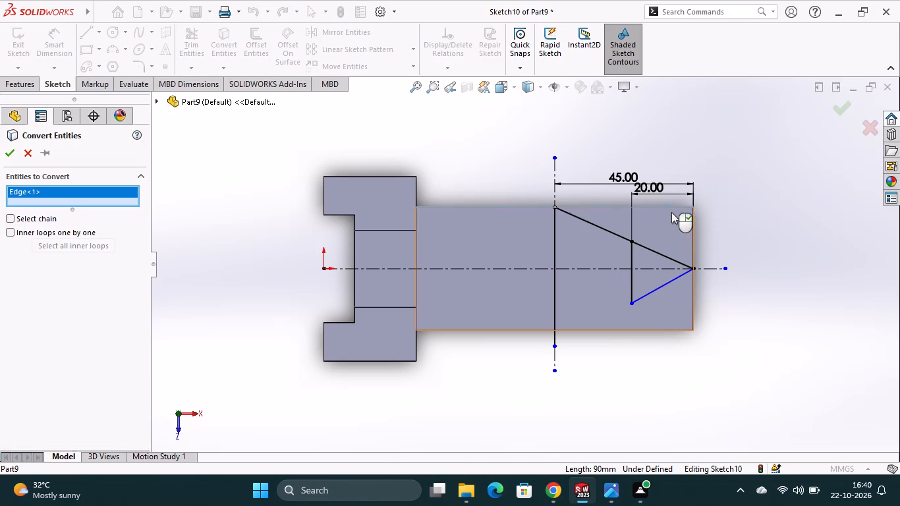
left_click(692, 254)
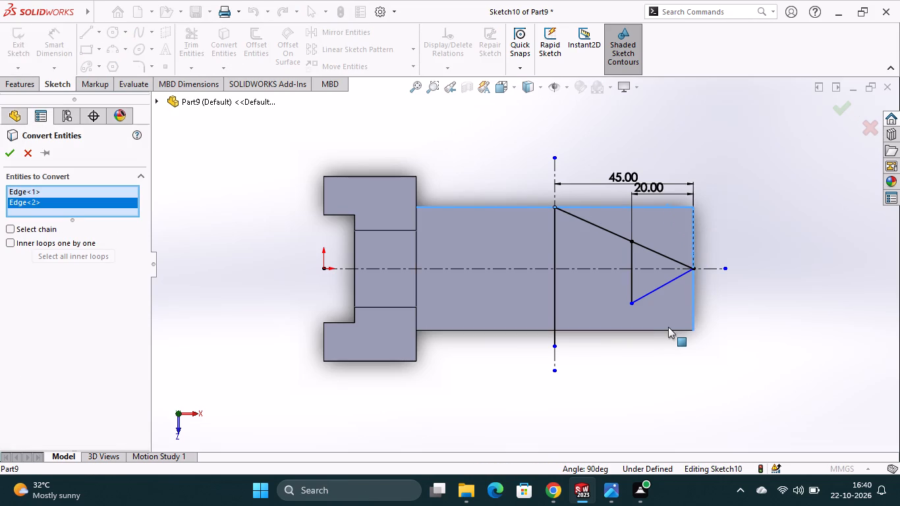
left_click(663, 330)
left_click(7, 155)
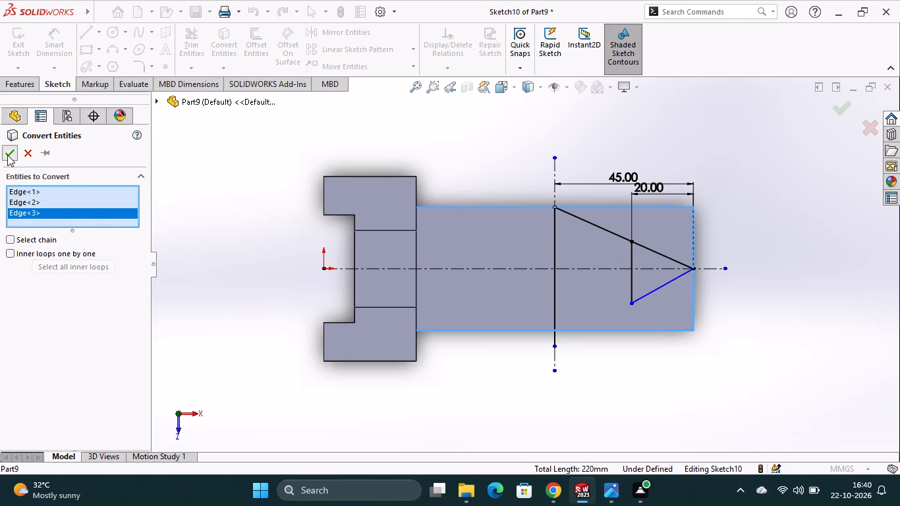
left_click(555, 423)
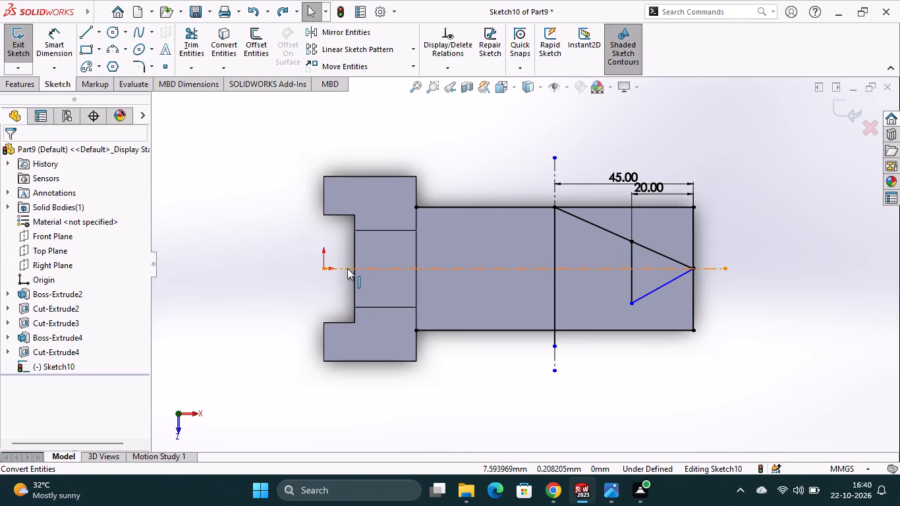
Sketch a vertical line across the boss's full width along the triangle's base, continuing 20 mm along the lower long edge to the end corner.
left_click(84, 34)
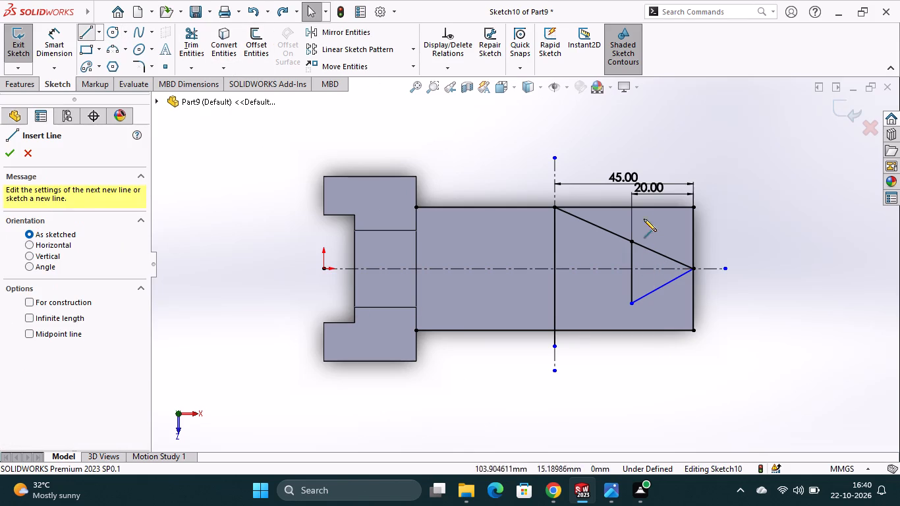
left_click(631, 207)
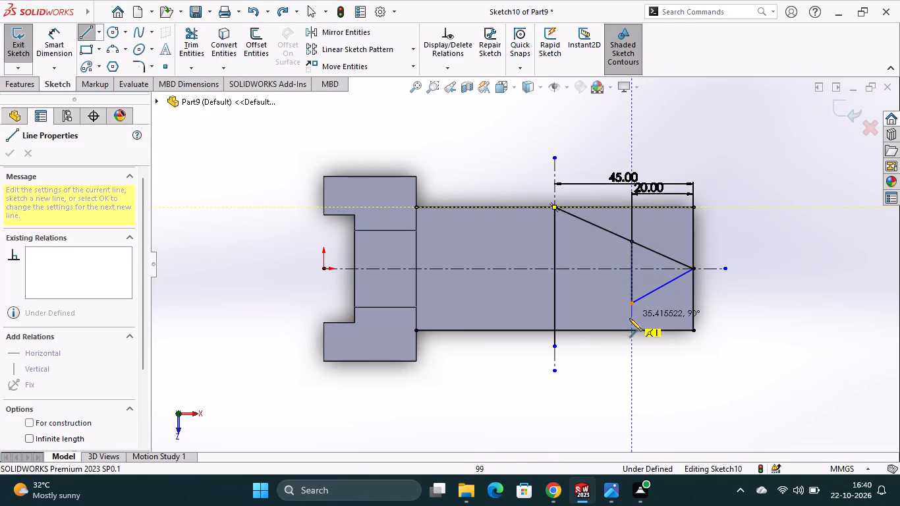
left_click(631, 331)
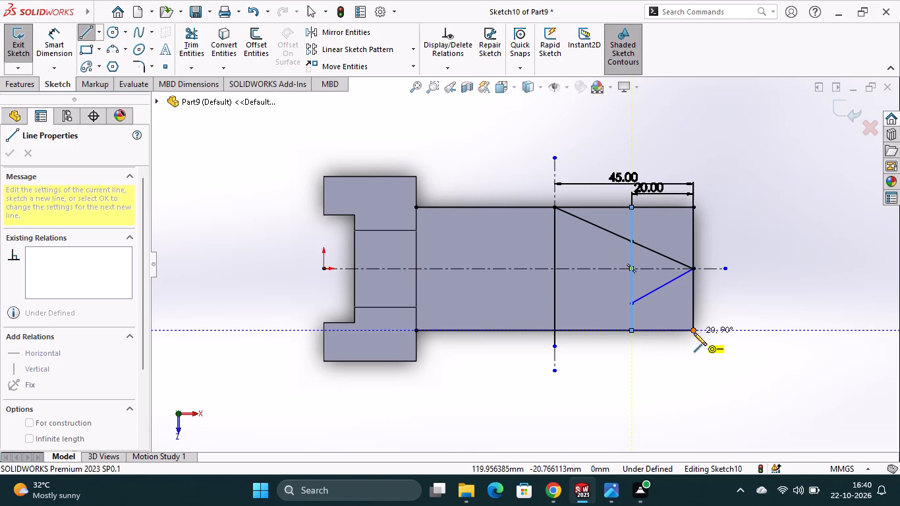
left_click(694, 333)
key("Escape")
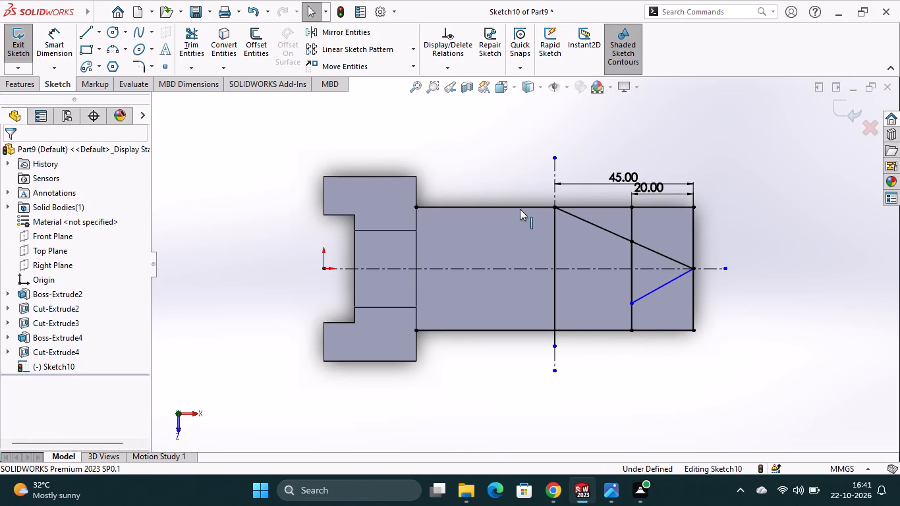
Trim the upper sloping line beyond the triangle, the 45 mm line inside the boss, and the converted upper and lower edges towards the block.
left_click(194, 38)
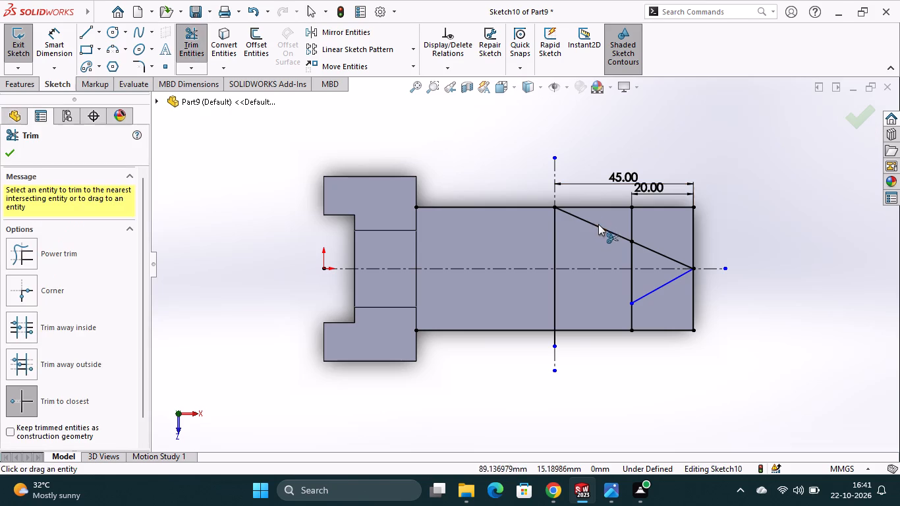
left_click(598, 227)
left_click(601, 209)
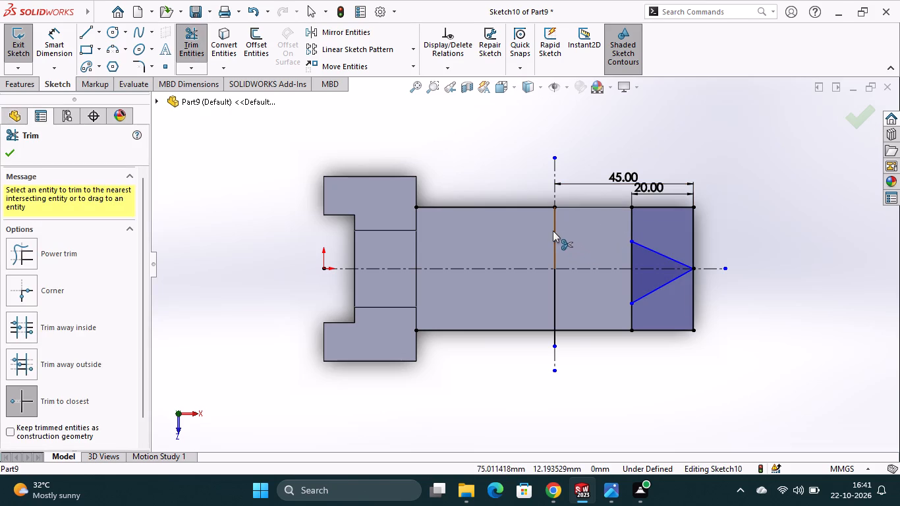
left_click(553, 231)
left_click(553, 300)
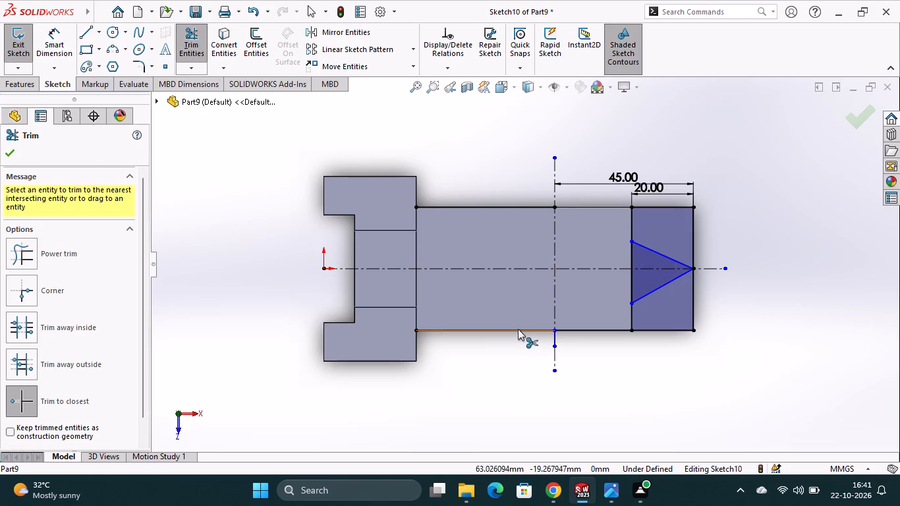
left_click(517, 329)
left_click(522, 210)
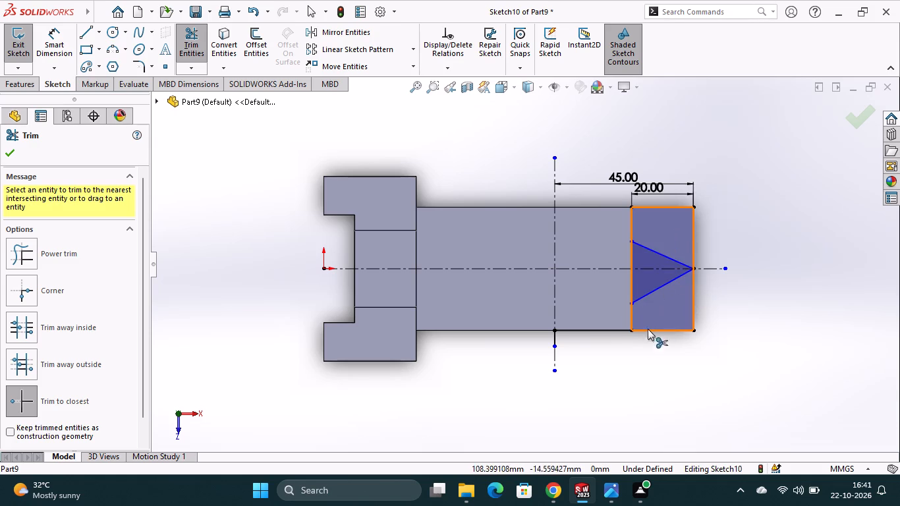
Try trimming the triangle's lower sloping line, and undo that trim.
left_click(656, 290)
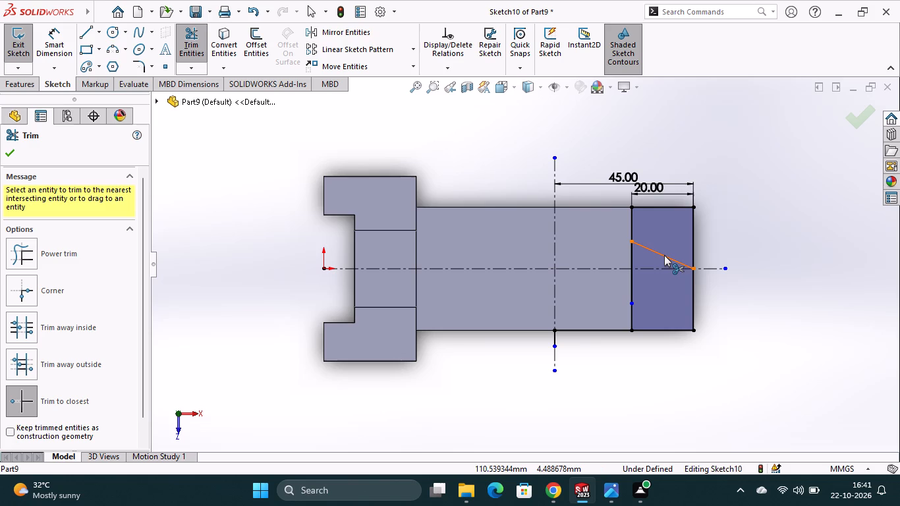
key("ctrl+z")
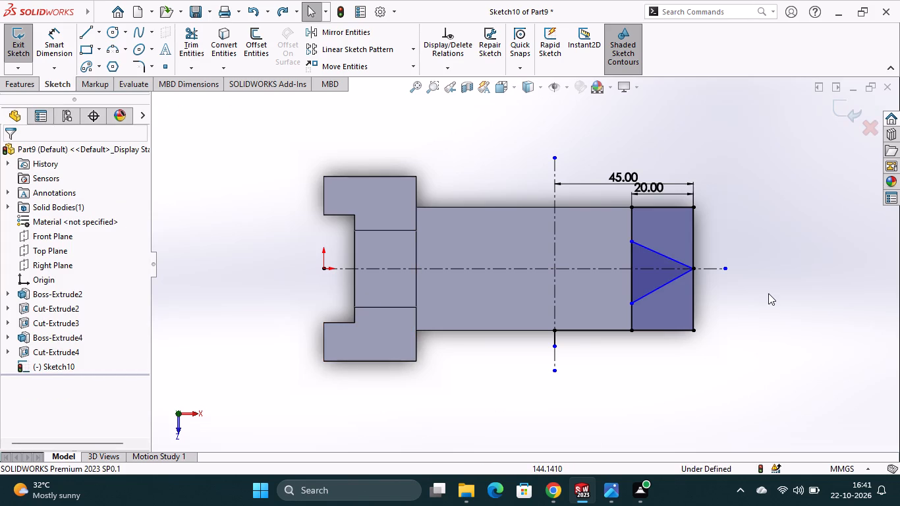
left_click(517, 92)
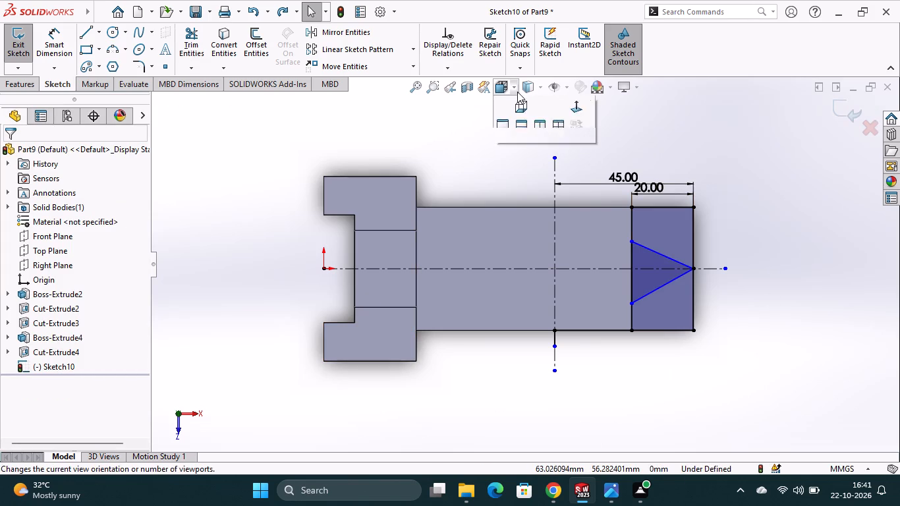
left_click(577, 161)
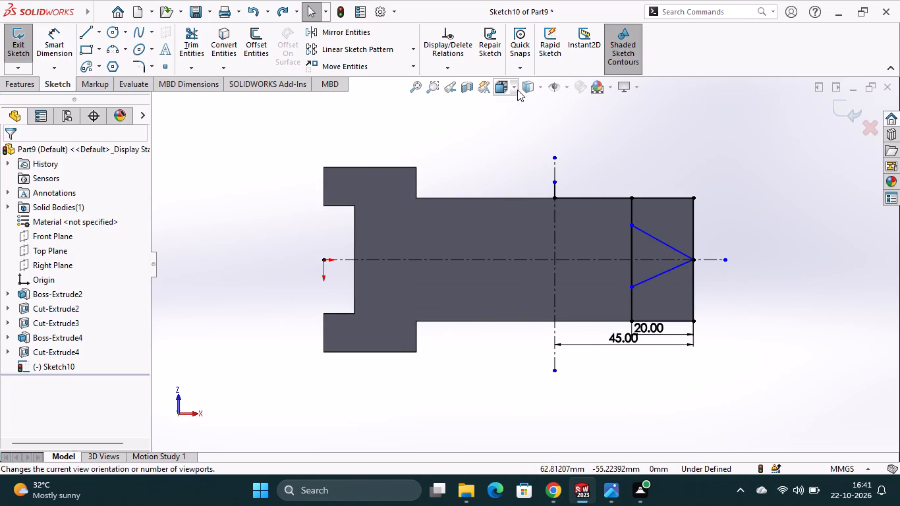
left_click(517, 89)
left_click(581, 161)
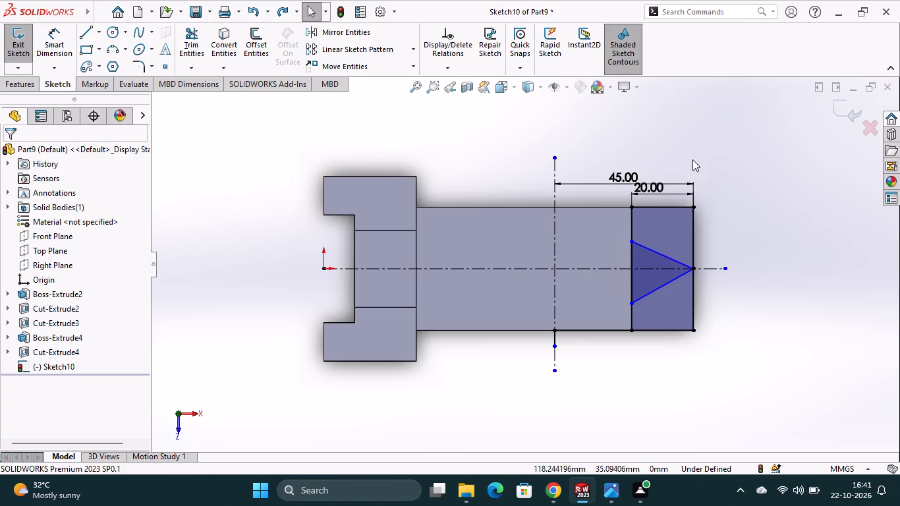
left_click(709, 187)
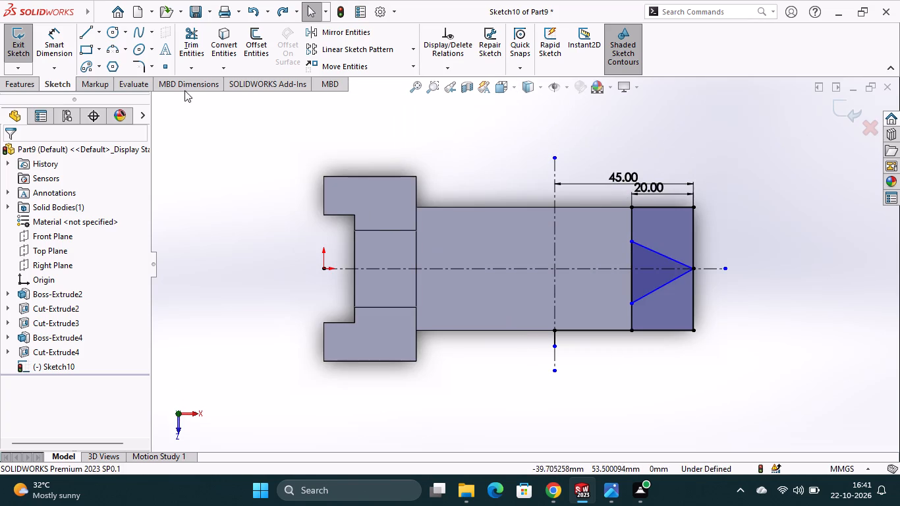
Add a driven dimension between the horizontal centreline and the boss's upper long edge.
left_click(56, 38)
left_click(513, 268)
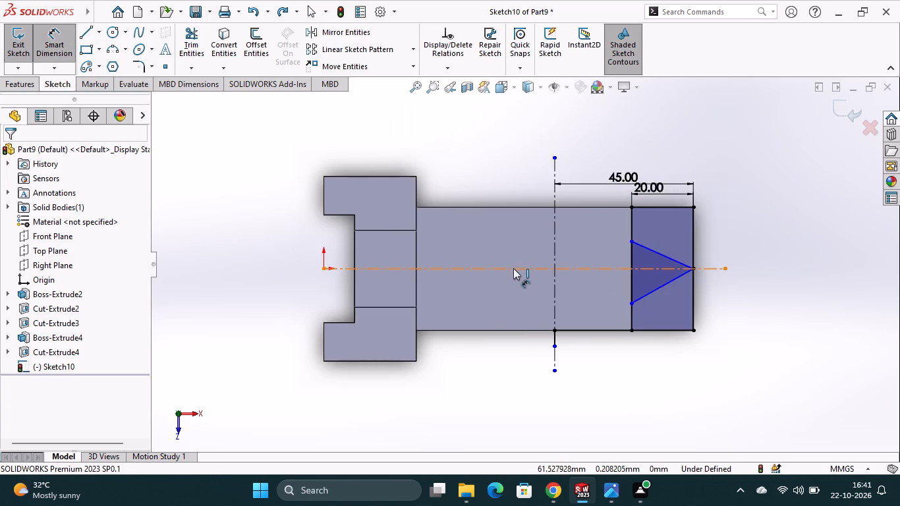
left_click(517, 206)
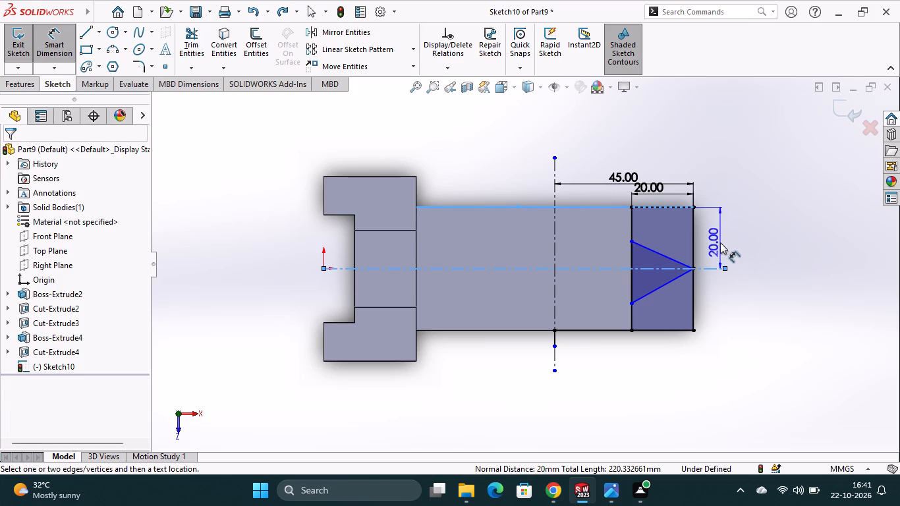
left_click(720, 242)
left_click(544, 239)
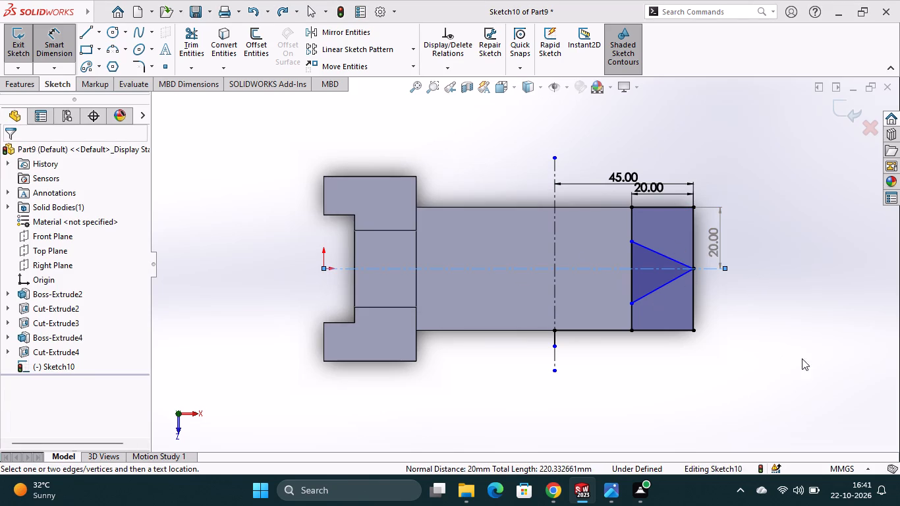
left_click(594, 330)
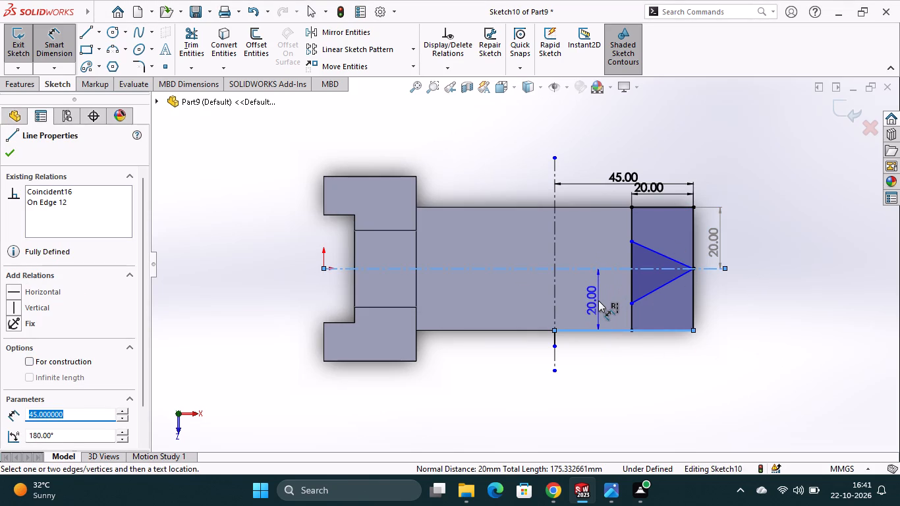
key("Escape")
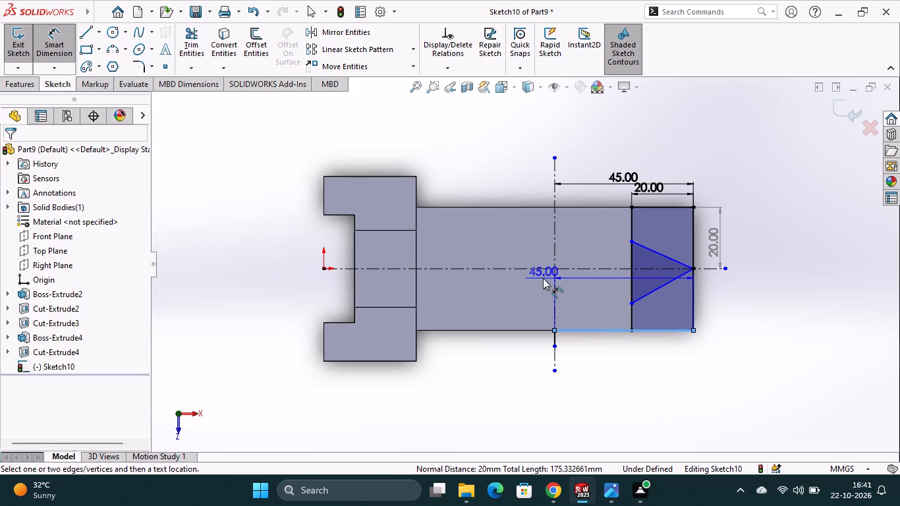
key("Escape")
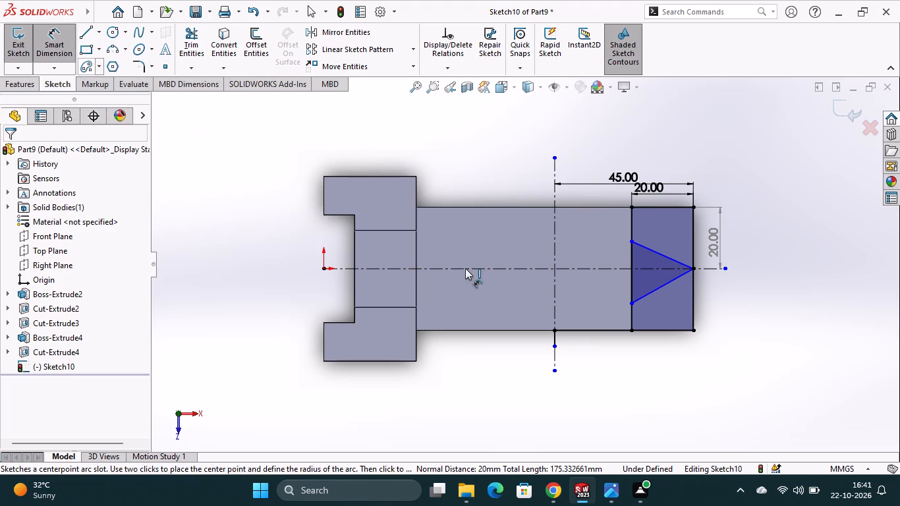
Dimension the angle between the triangle's upper and lower sloping lines.
left_click(649, 294)
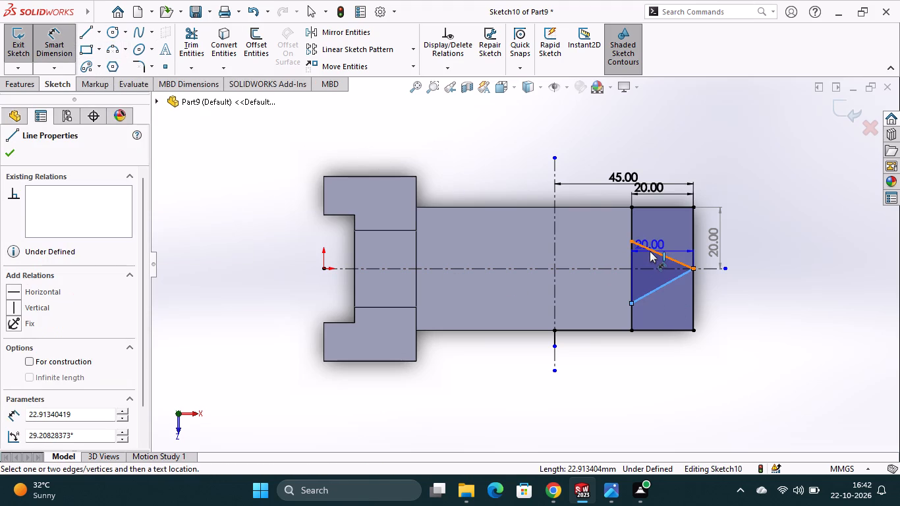
left_click(651, 250)
left_click(650, 266)
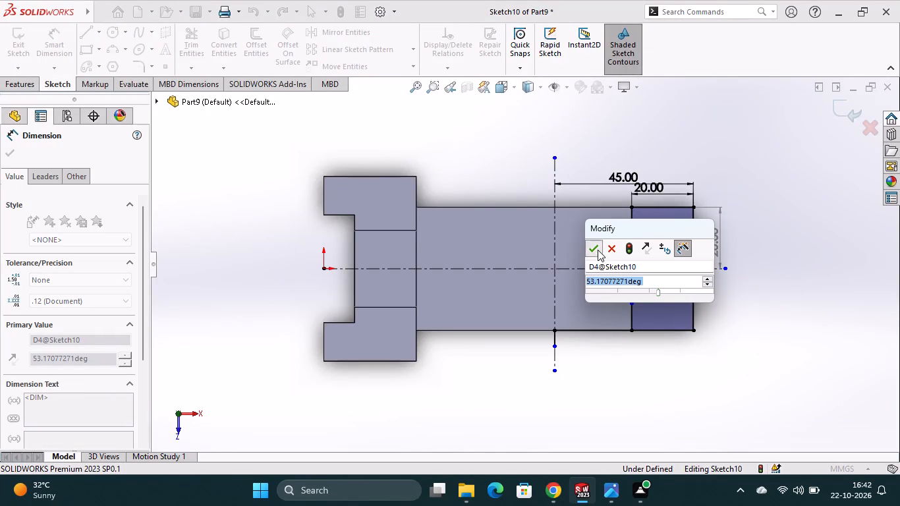
left_click(598, 250)
Dimension the angle between the horizontal centreline and the triangle's lower sloping line, and set it to 53.17/2 degrees.
scroll(687, 268, "down", 6)
left_click(602, 262)
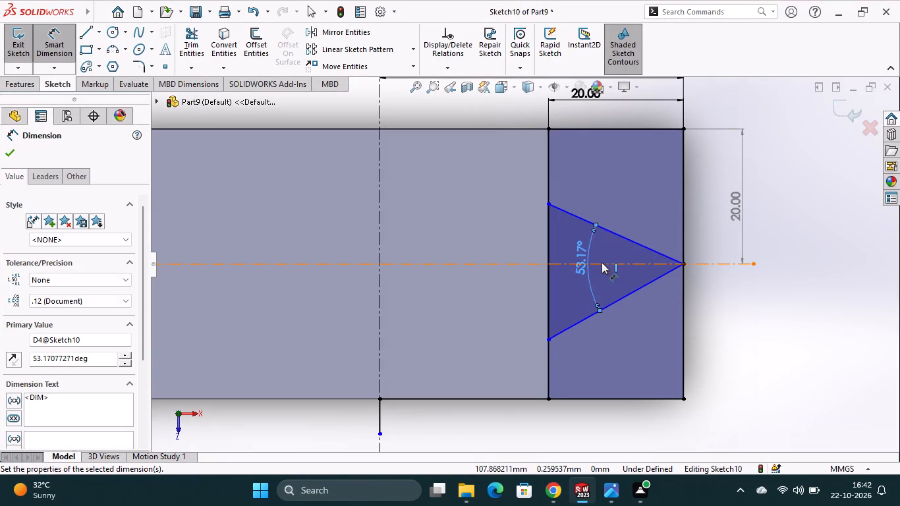
left_click(620, 298)
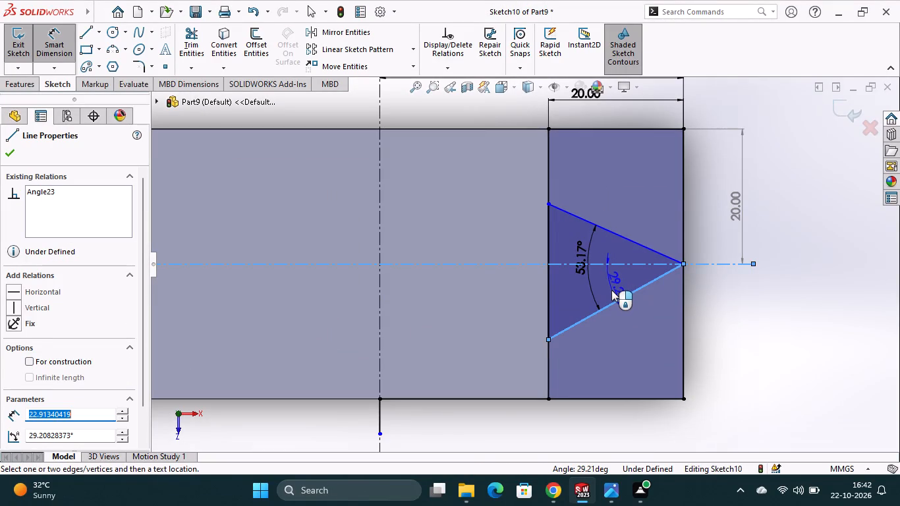
left_click(611, 289)
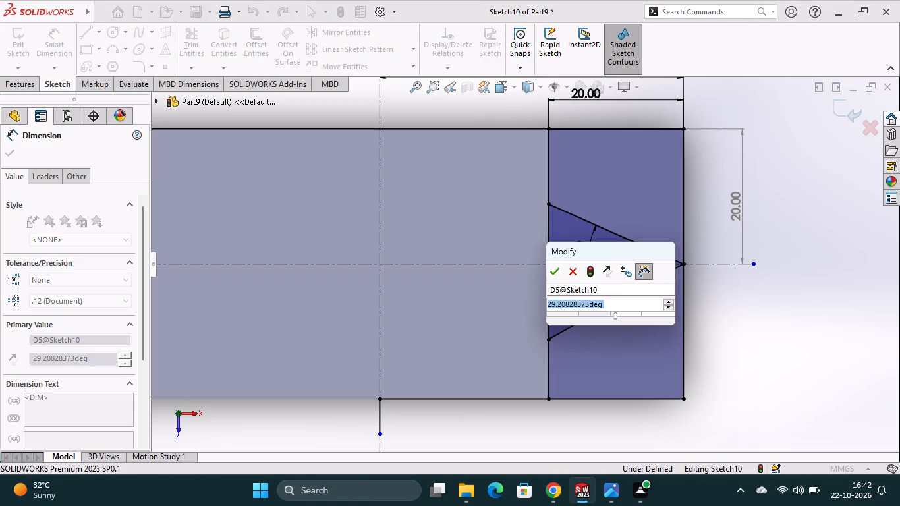
type("53")
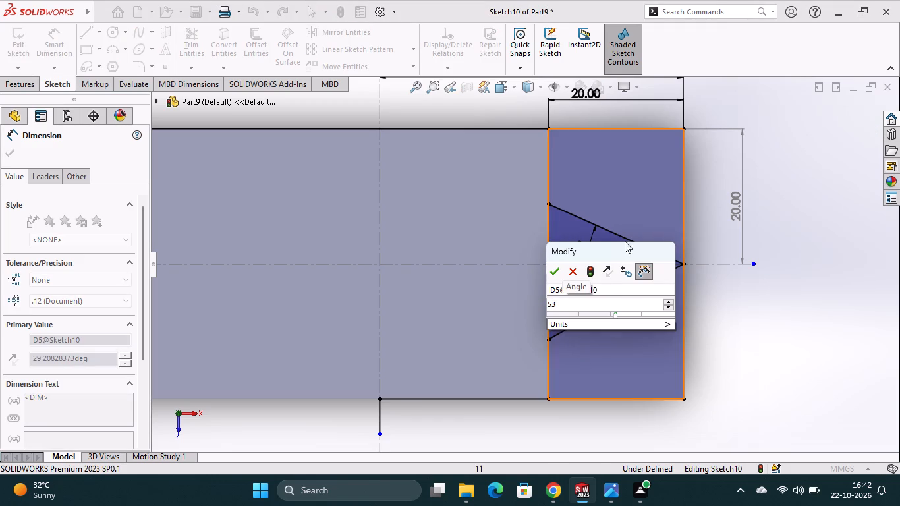
left_click(572, 267)
left_click(572, 273)
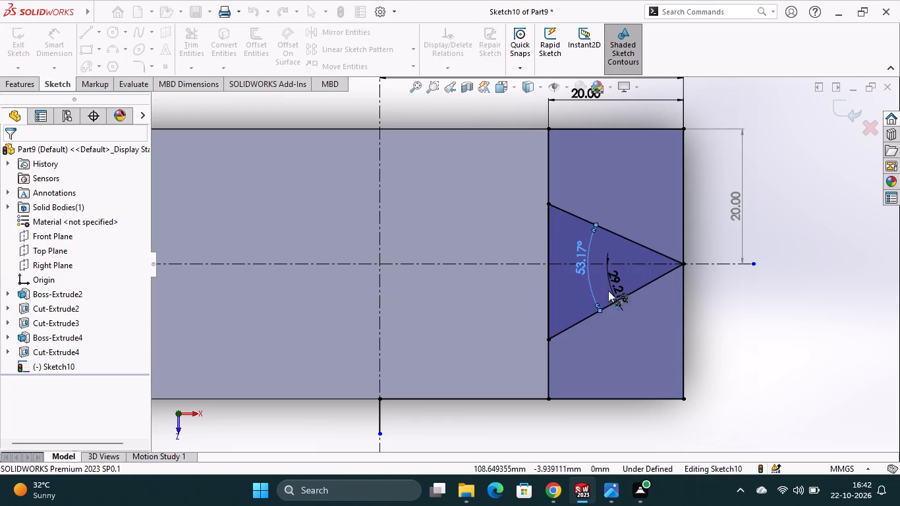
double_click(614, 284)
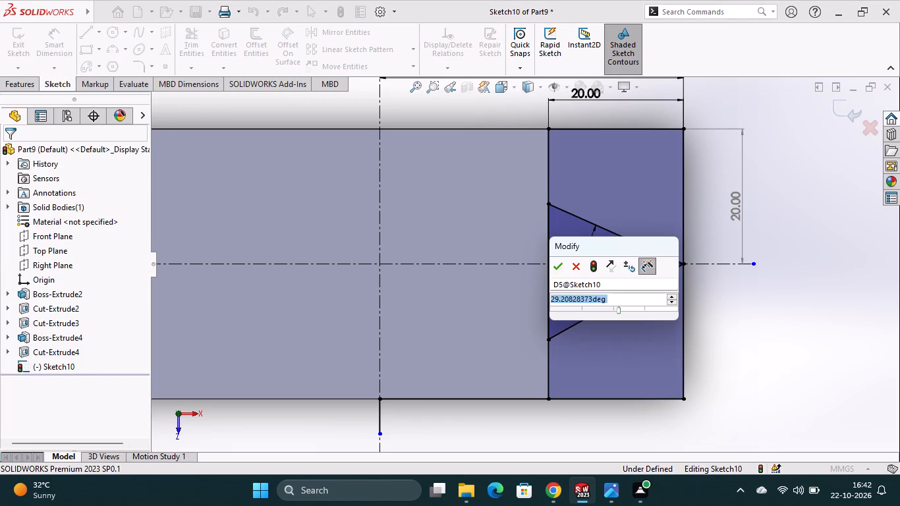
type("53.17")
type("/2")
key("Return")
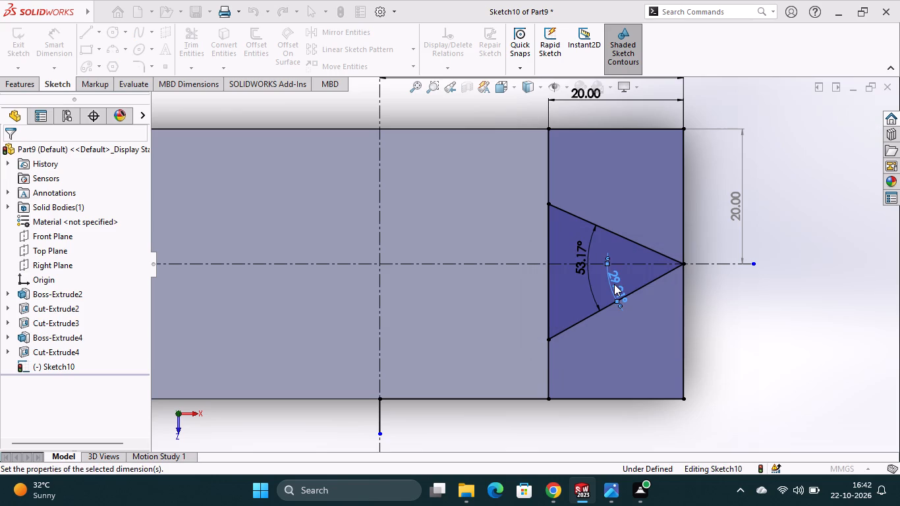
left_click(764, 321)
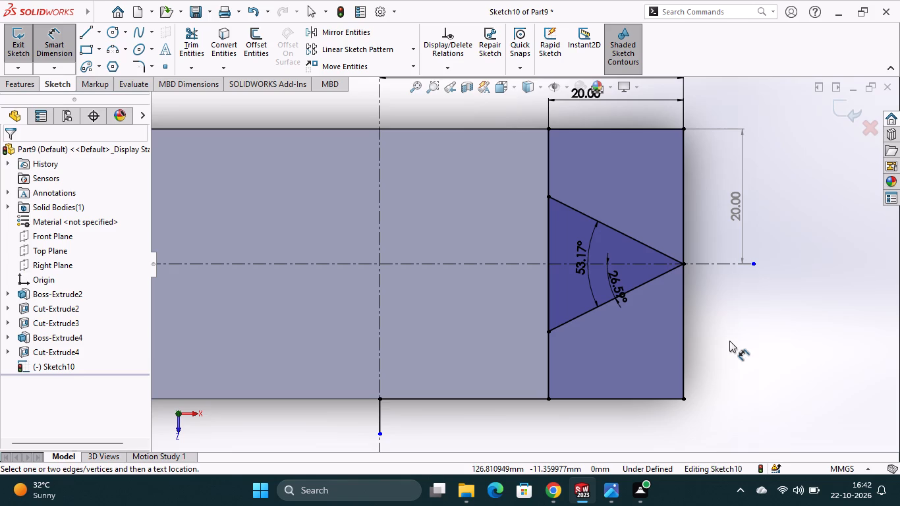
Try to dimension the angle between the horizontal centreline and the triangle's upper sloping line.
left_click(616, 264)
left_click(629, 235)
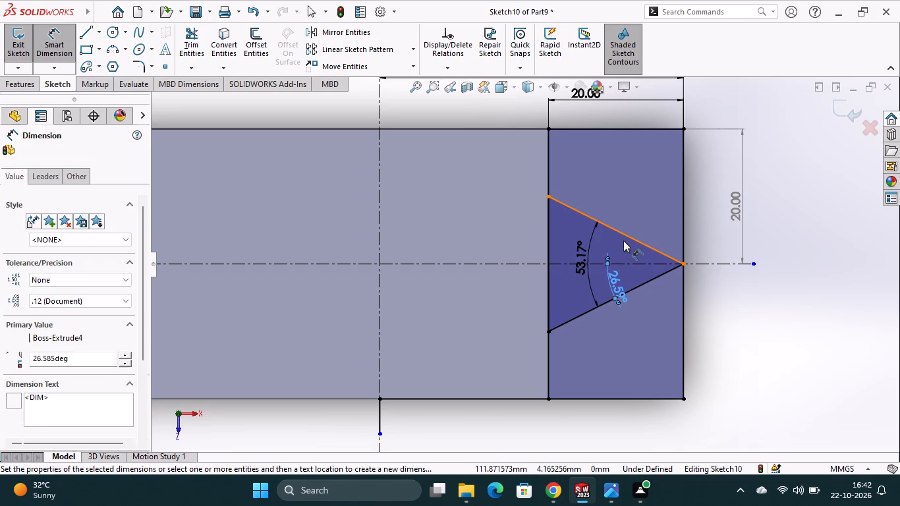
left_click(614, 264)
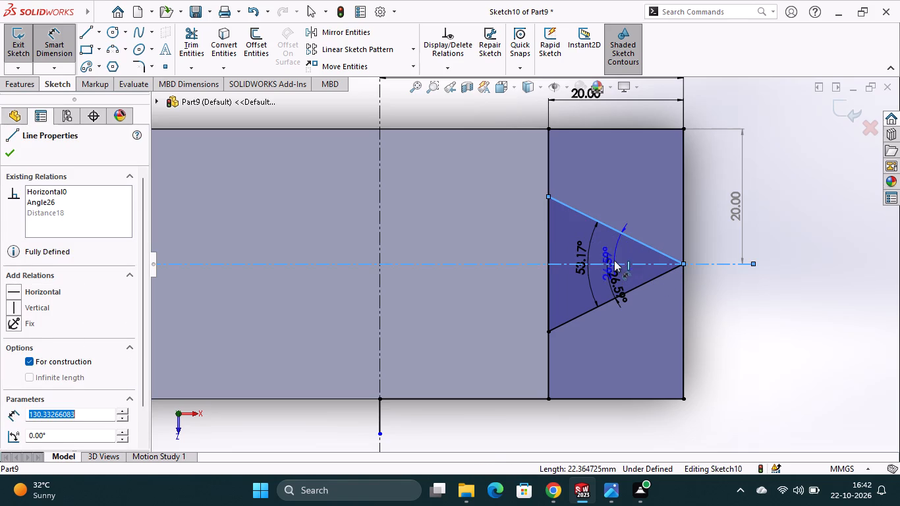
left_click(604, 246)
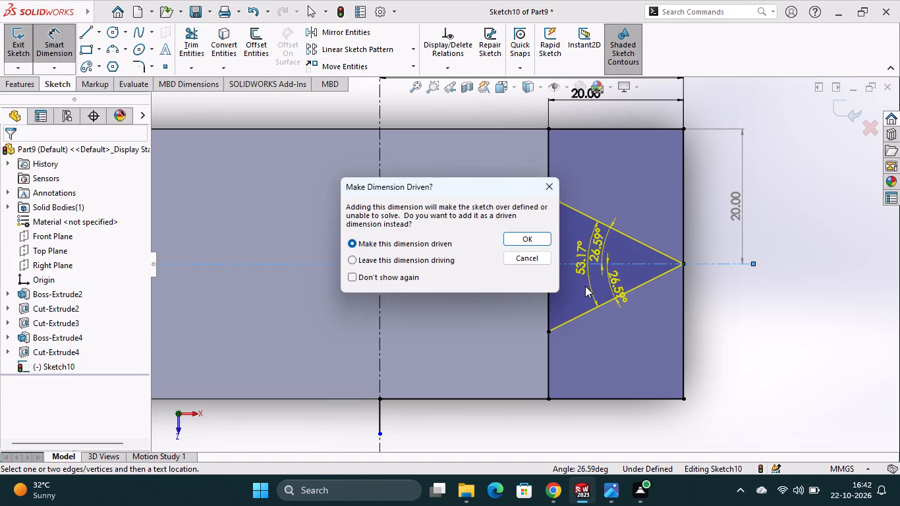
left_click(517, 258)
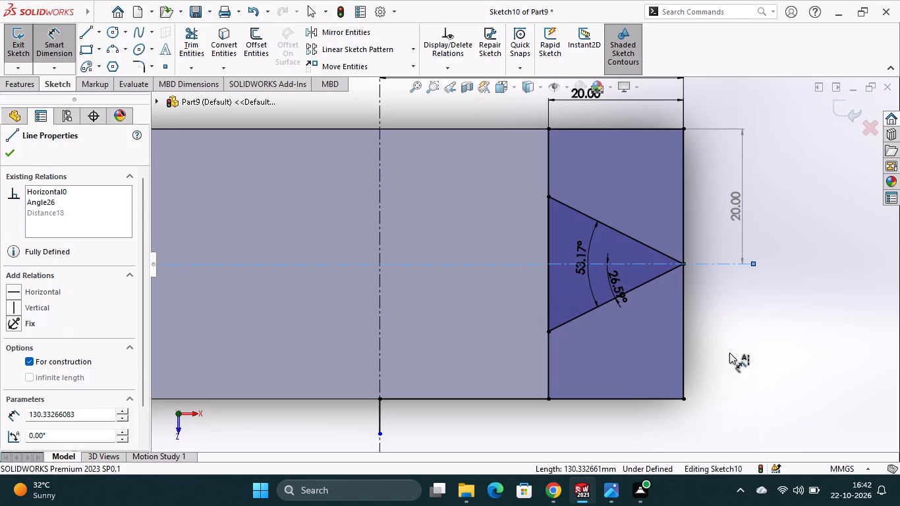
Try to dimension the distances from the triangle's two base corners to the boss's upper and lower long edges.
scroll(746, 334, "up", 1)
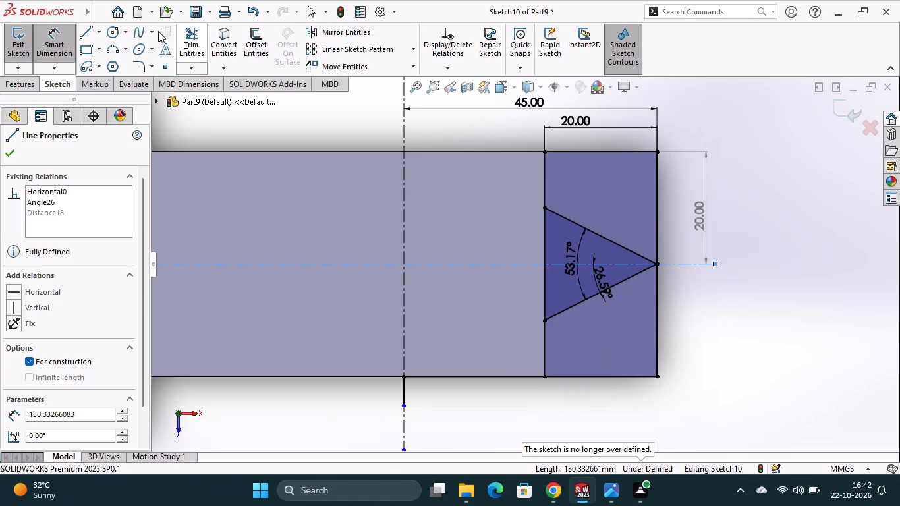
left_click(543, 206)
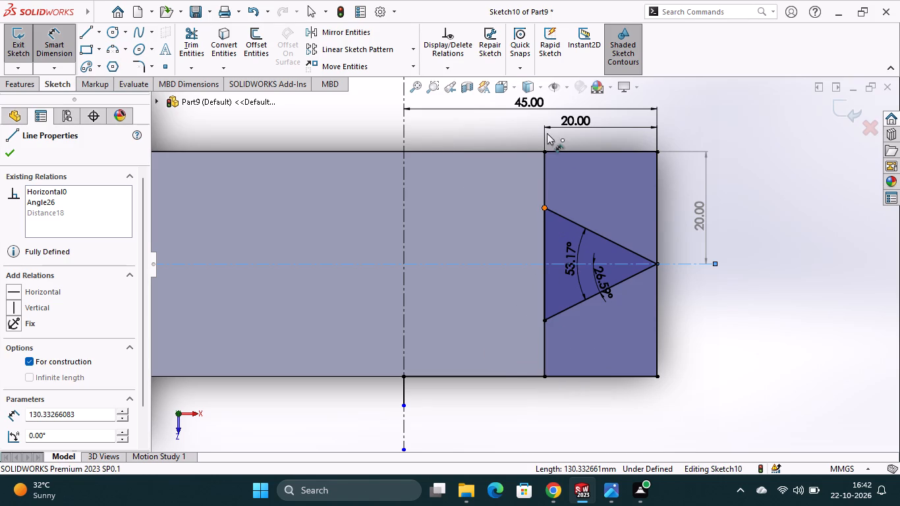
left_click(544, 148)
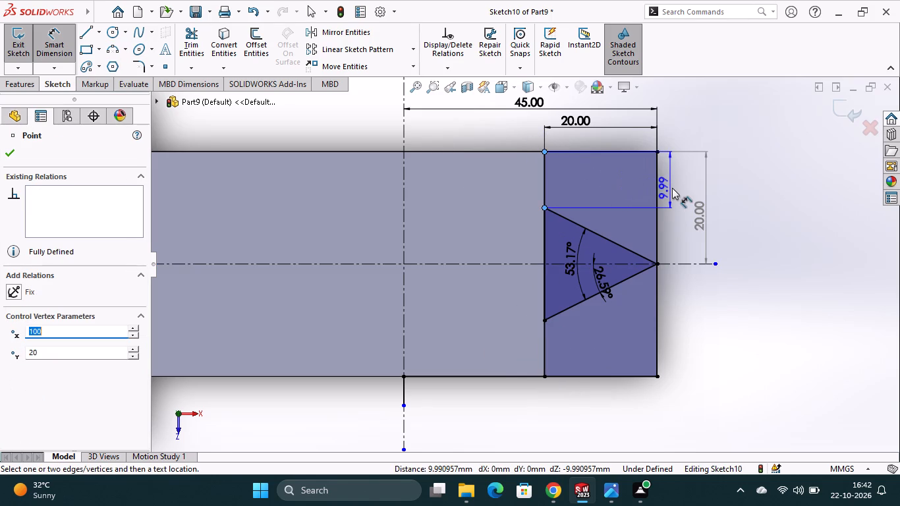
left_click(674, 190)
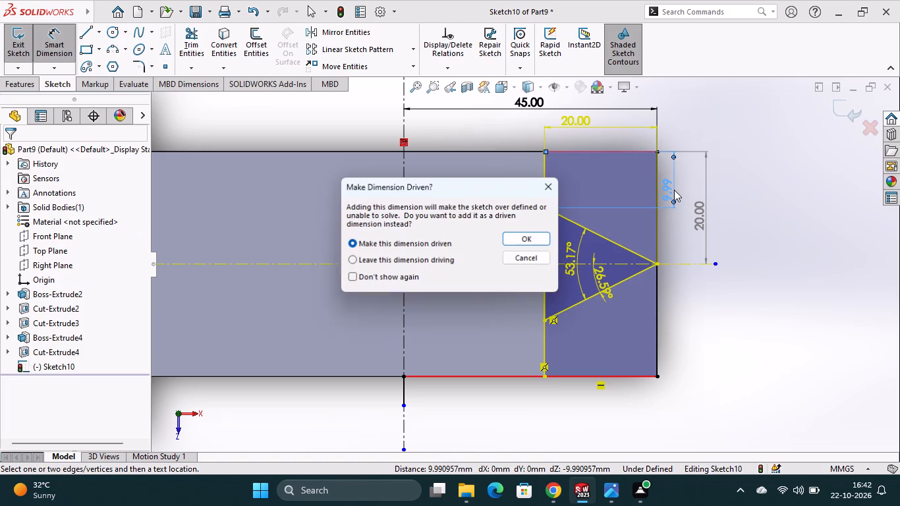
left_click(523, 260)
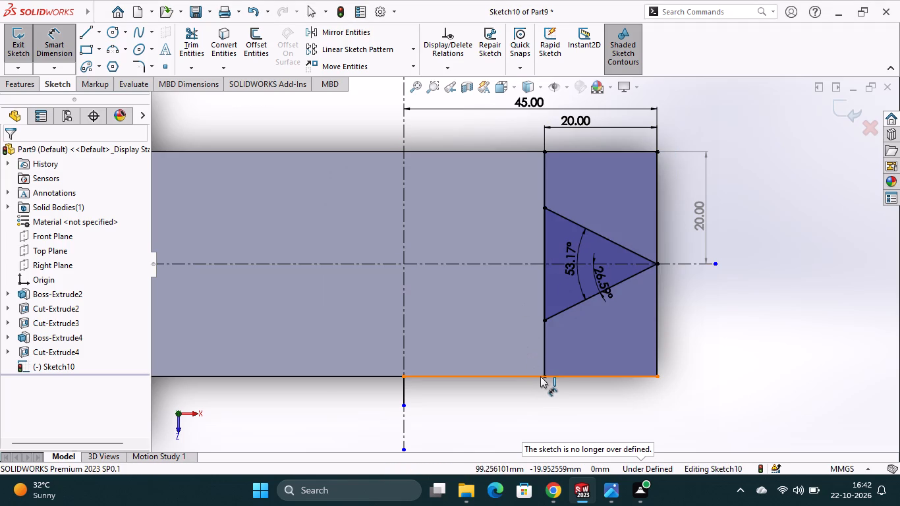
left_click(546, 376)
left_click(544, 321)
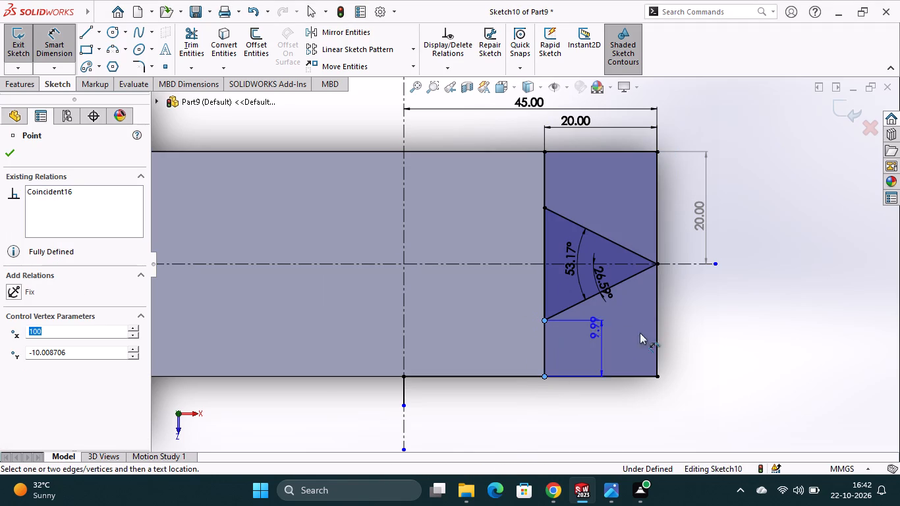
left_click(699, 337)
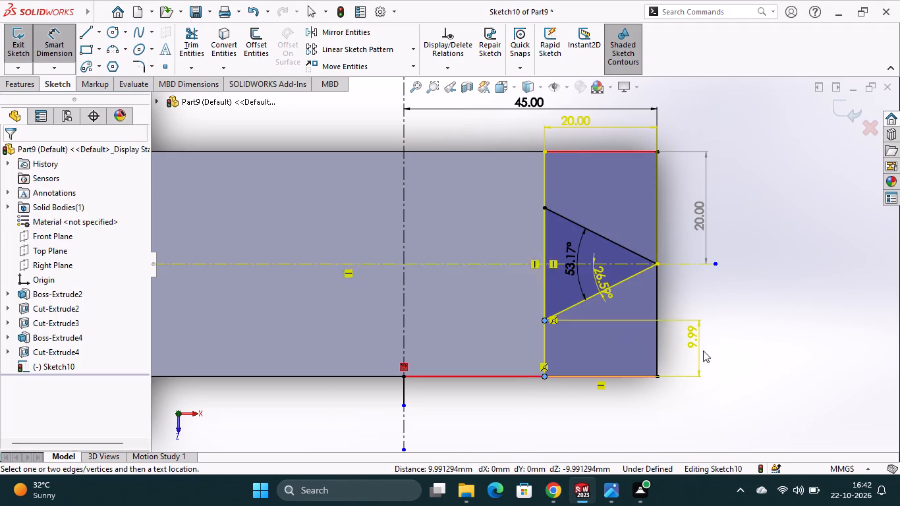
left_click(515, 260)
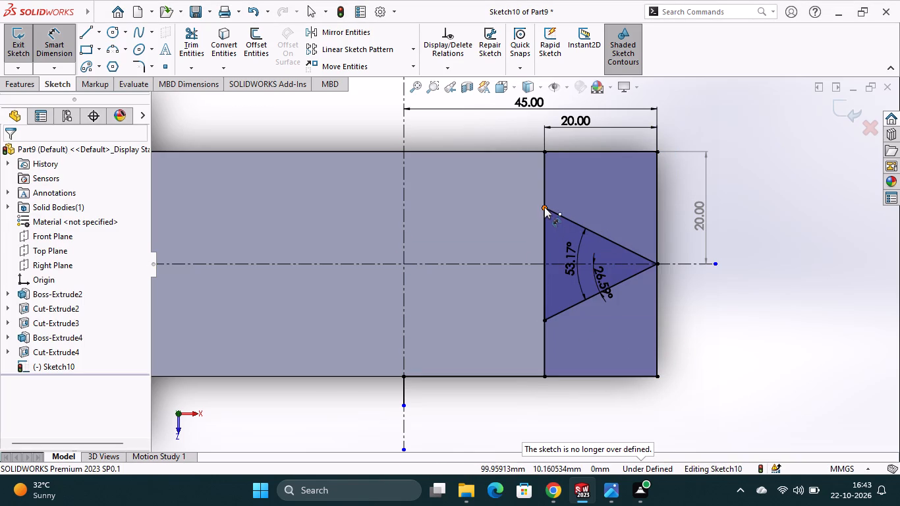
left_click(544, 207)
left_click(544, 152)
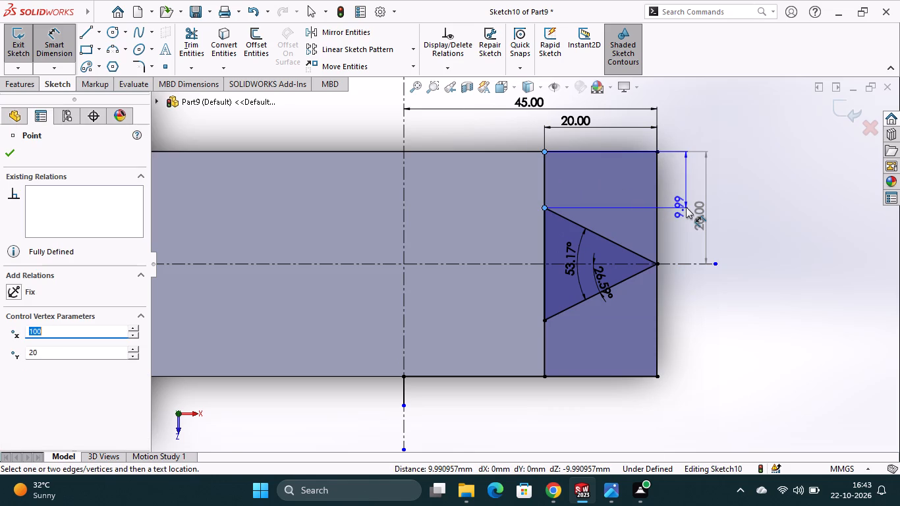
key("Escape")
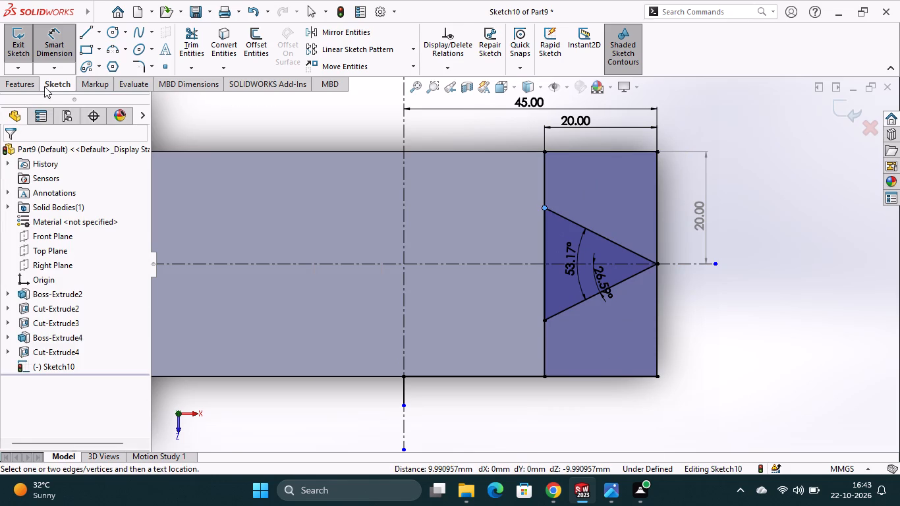
Cut-extrude the two regions above and below the triangle at the boss's end to a blind depth of 60 mm.
left_click(27, 83)
left_click(195, 59)
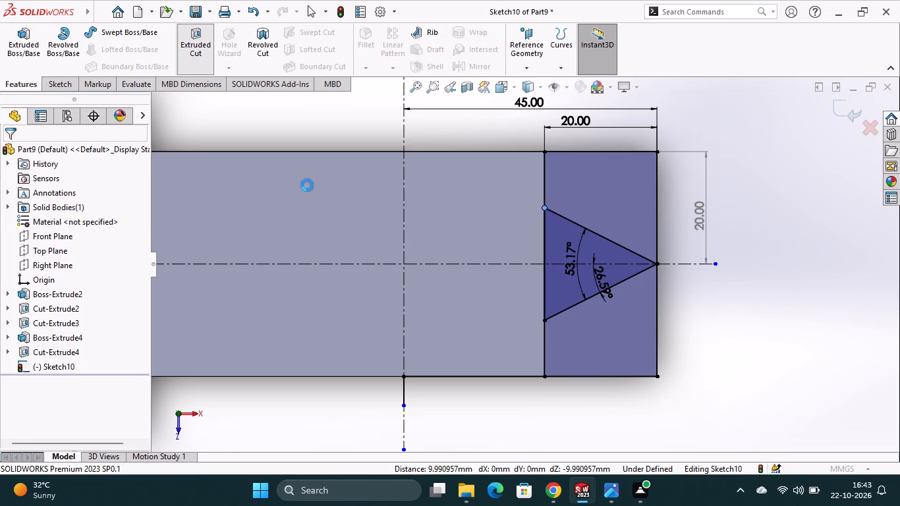
left_click(598, 196)
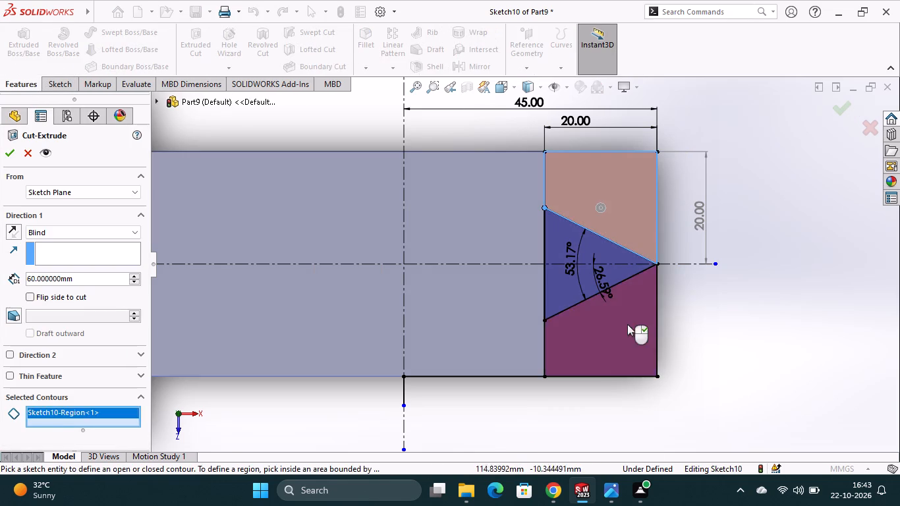
left_click(627, 324)
middle_click_drag(703, 366, 697, 298)
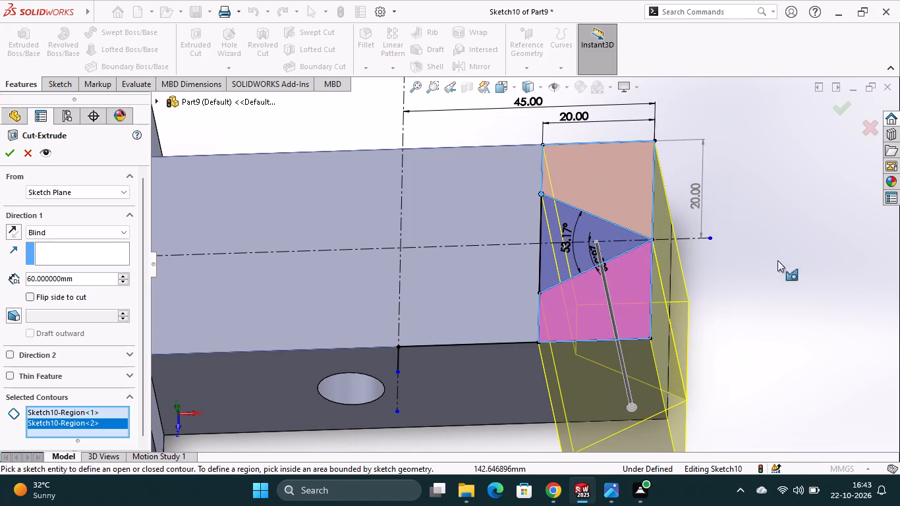
left_click(12, 155)
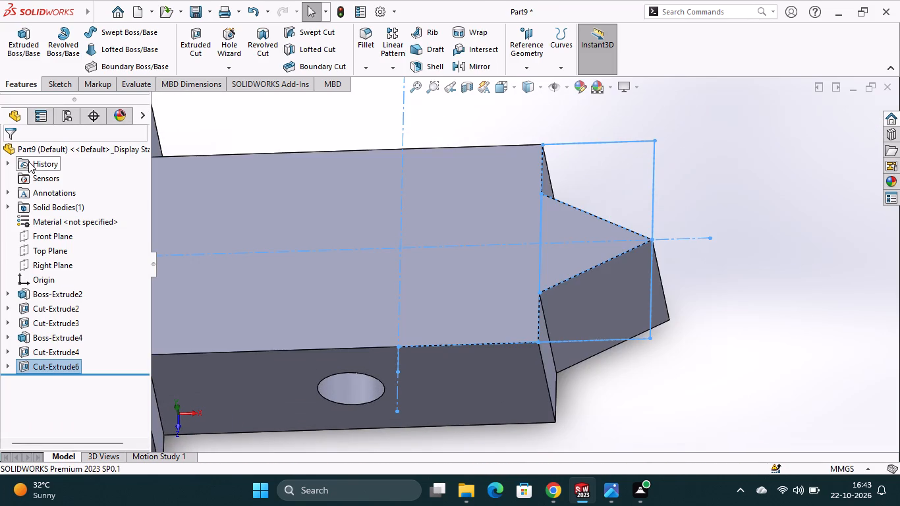
left_click(754, 335)
Start a sketch on the boss's broad face and draw a horizontal centerline from the origin past the triangle's tip.
middle_click_drag(751, 338, 758, 352)
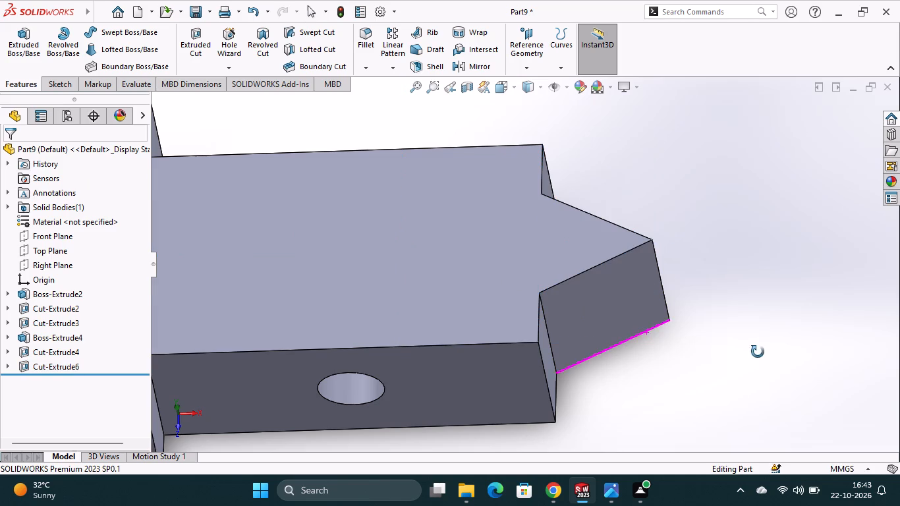
middle_click_drag(758, 352, 760, 358)
scroll(760, 358, "up", 1)
scroll(663, 339, "up", 1)
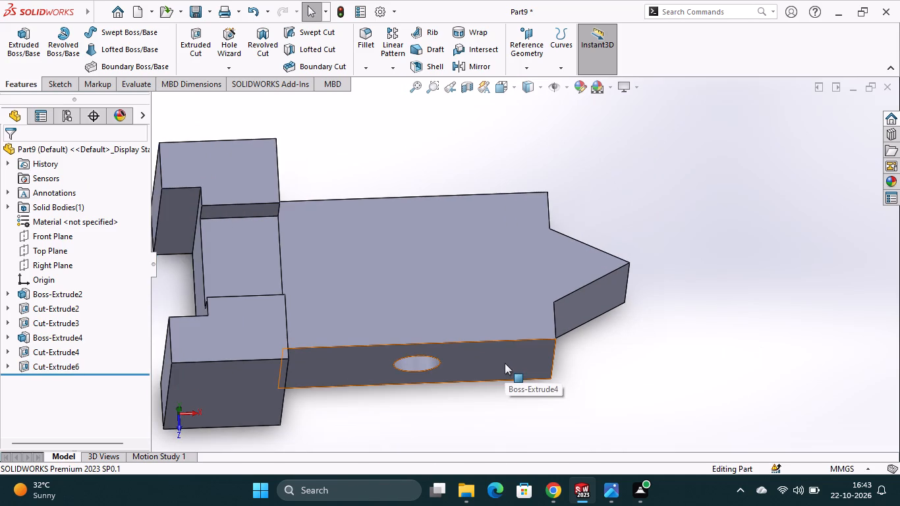
middle_click_drag(621, 368, 578, 358)
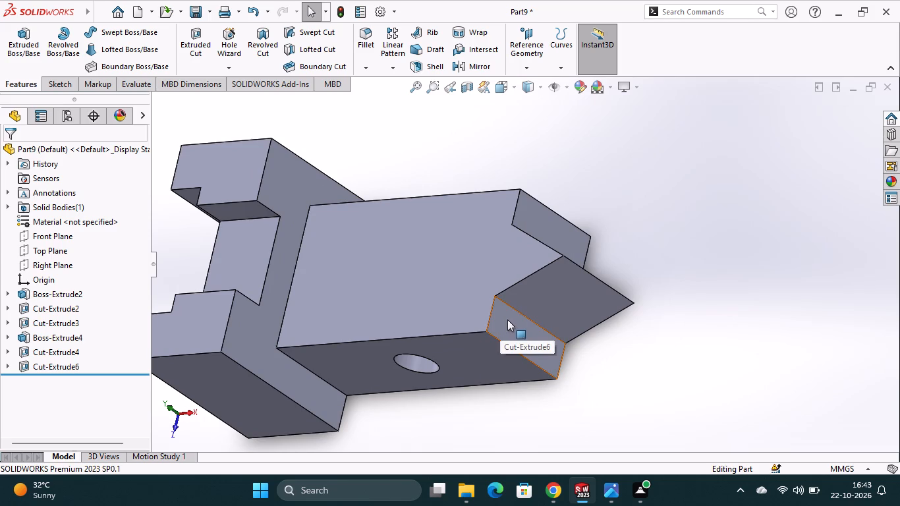
middle_click_drag(671, 378, 702, 400)
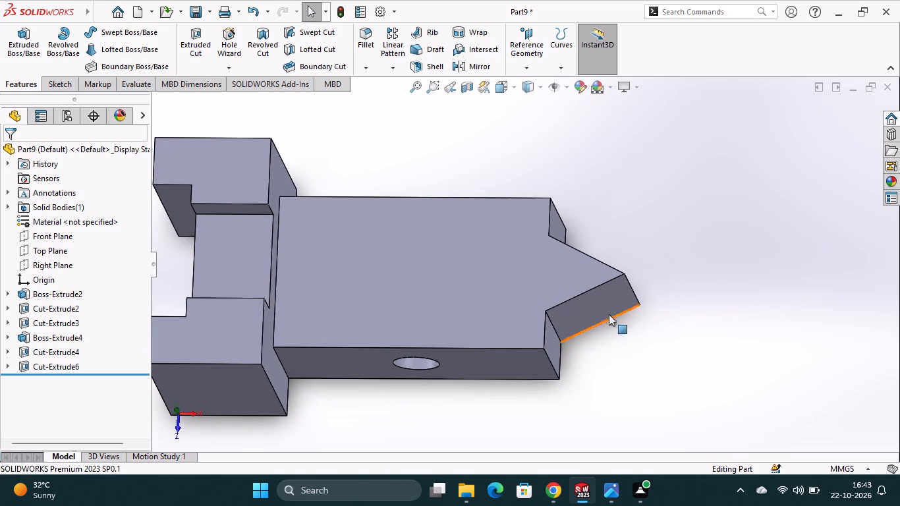
left_click(460, 274)
left_click(526, 233)
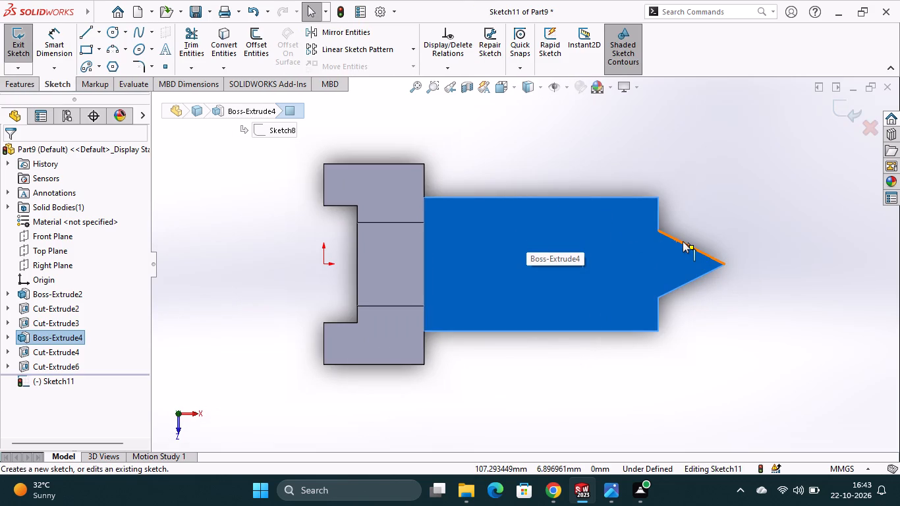
left_click(101, 34)
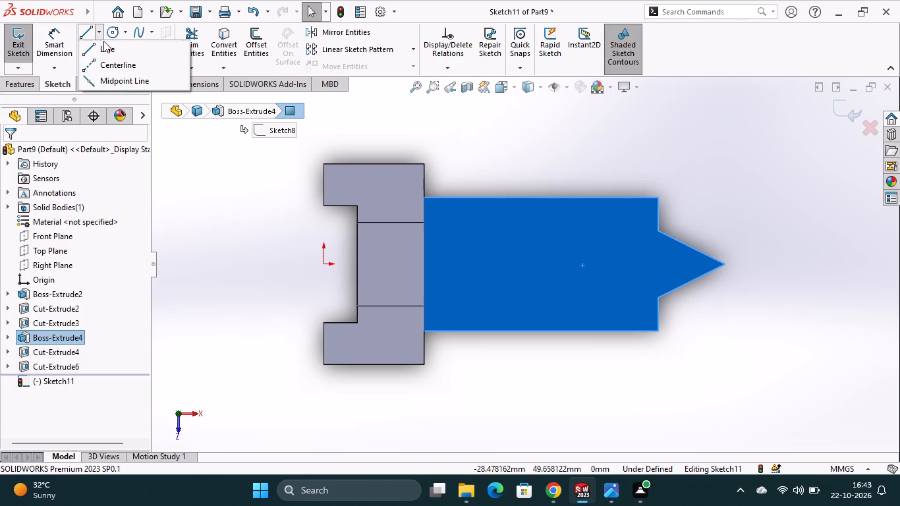
left_click(121, 67)
left_click(323, 265)
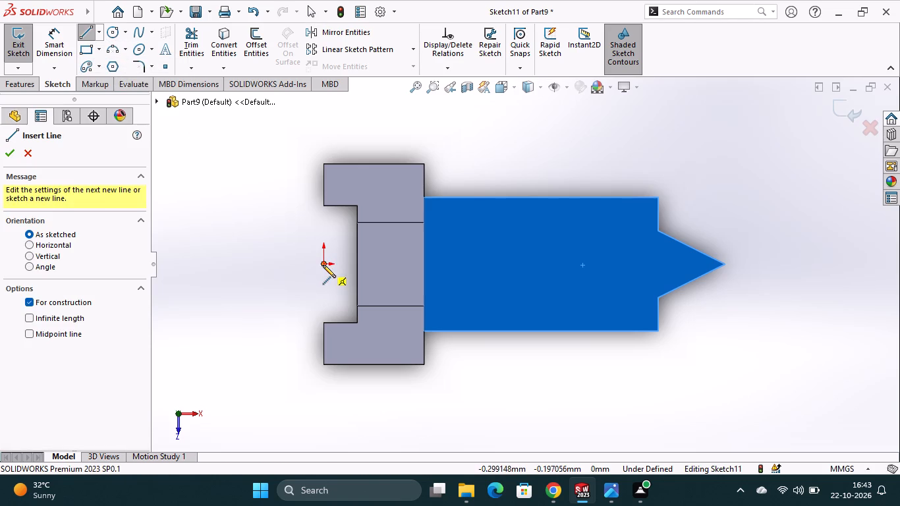
left_click(741, 264)
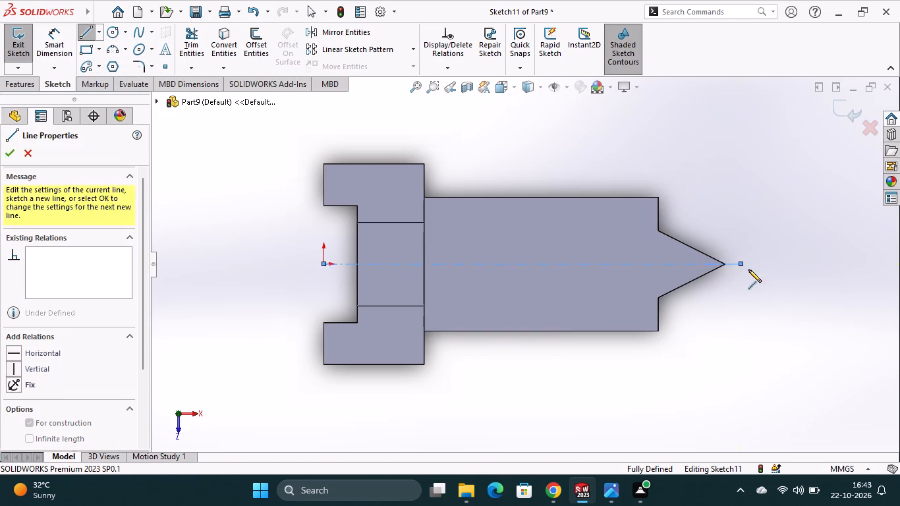
key("Escape")
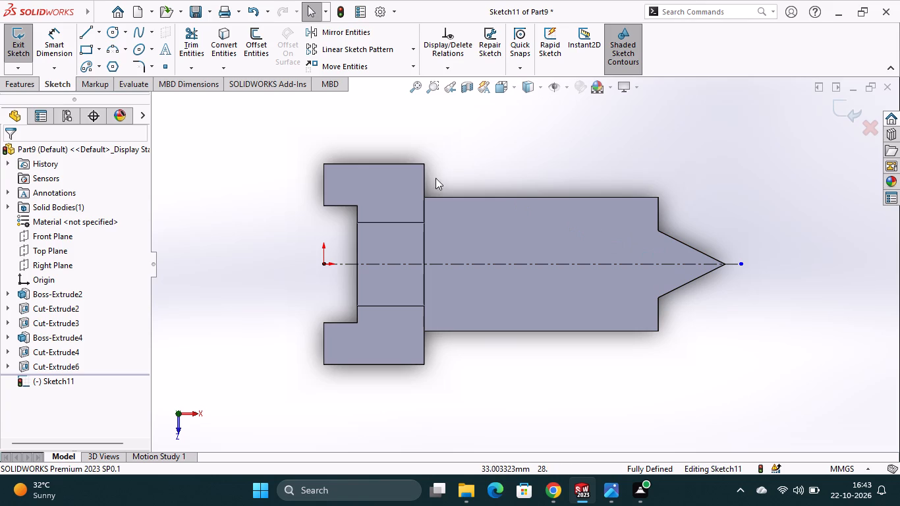
Convert the boss's upper and lower long edges and its edge against the block into sketch lines, leaving out the block's own edge.
left_click(234, 50)
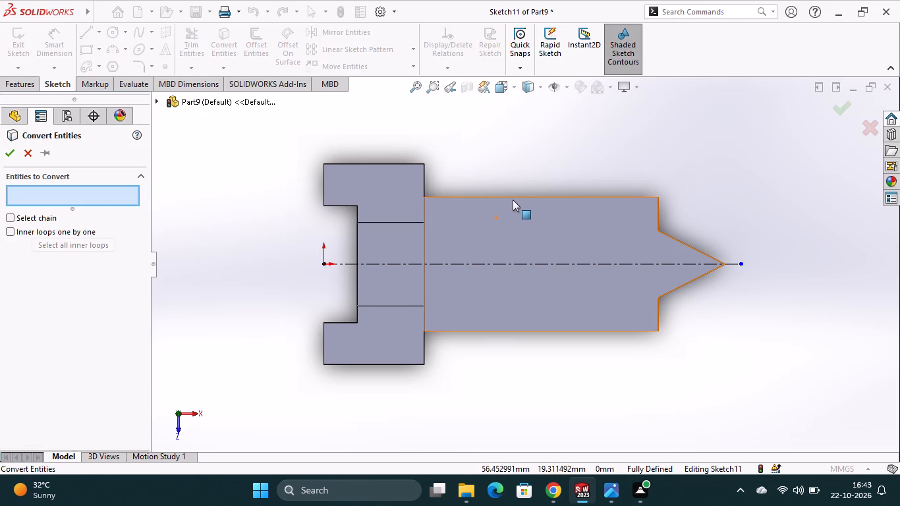
left_click(515, 196)
left_click(518, 331)
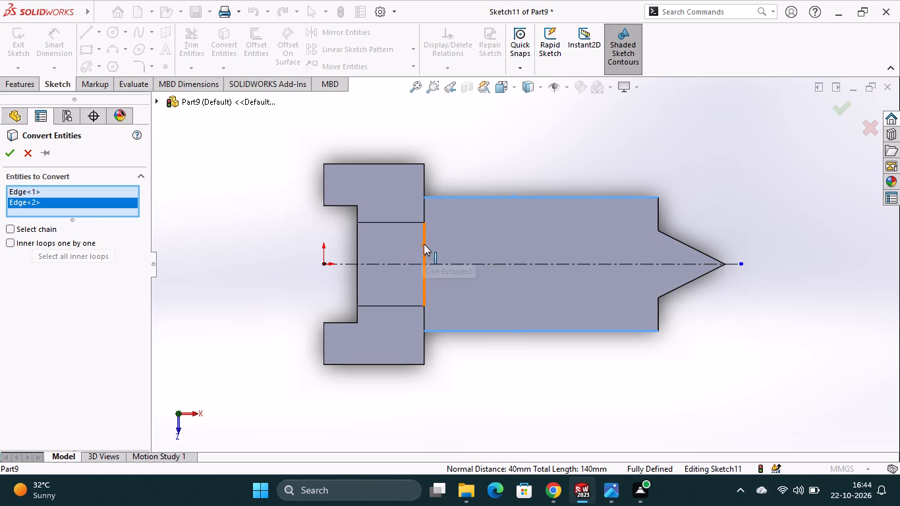
left_click(424, 320)
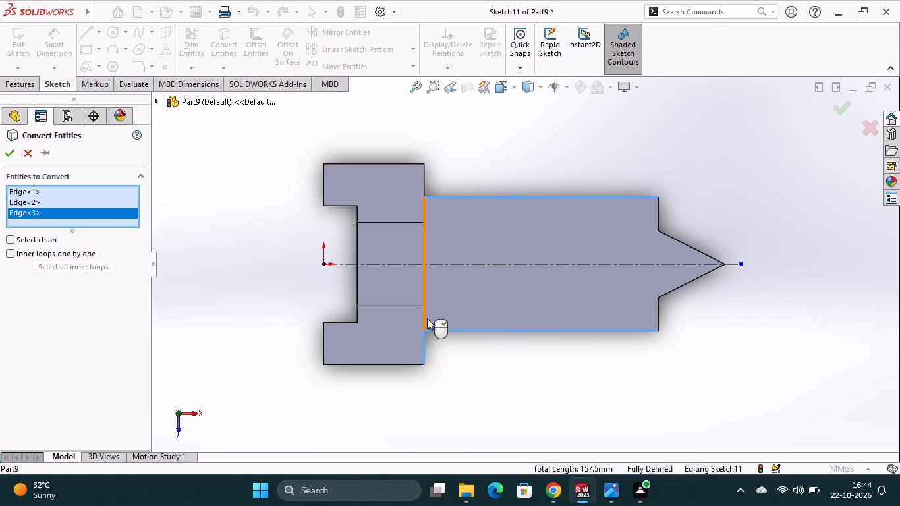
left_click(426, 225)
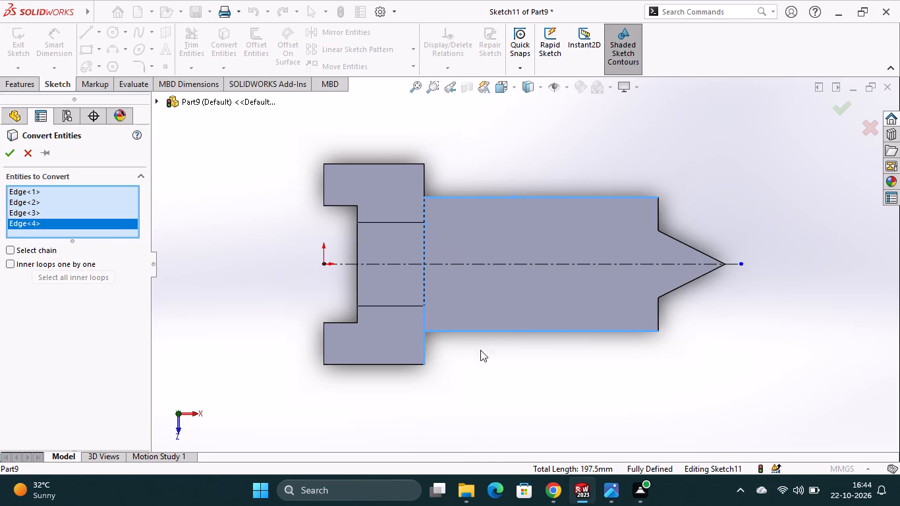
right_click(51, 210)
left_click(90, 234)
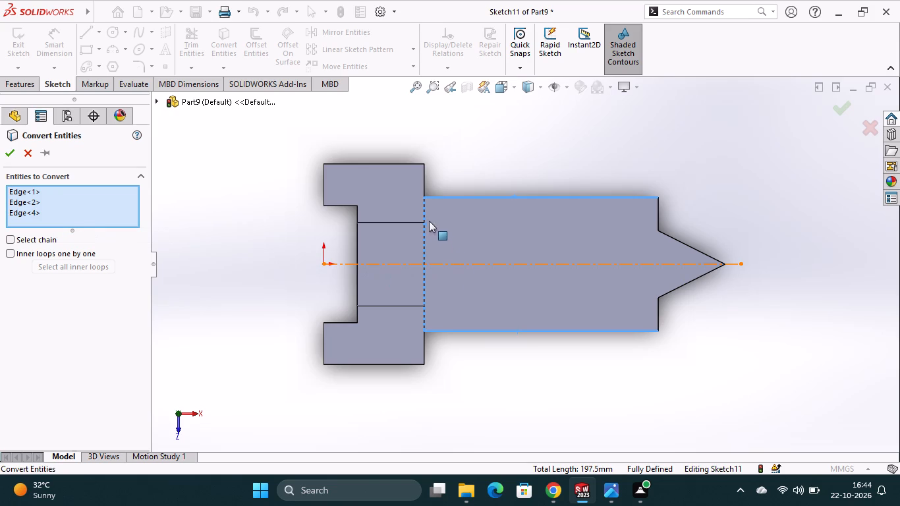
left_click(11, 159)
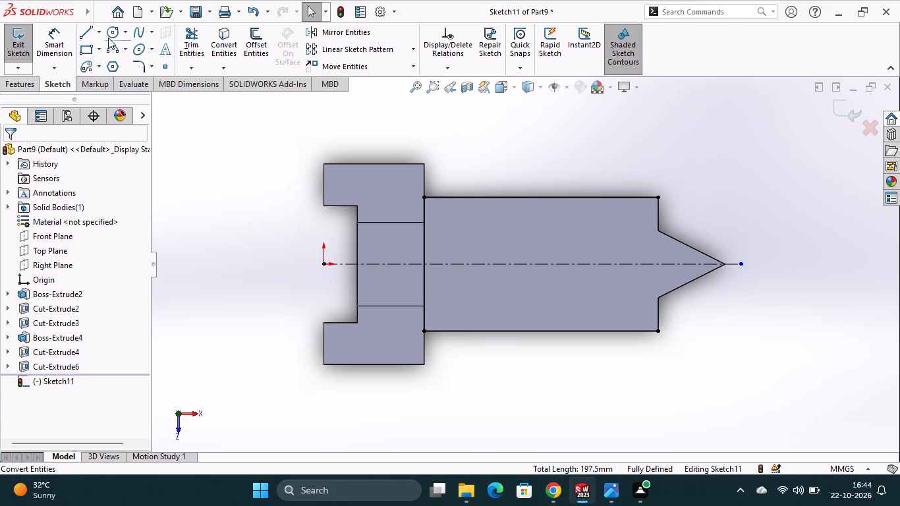
Draw a closed trapezoid from the triangle's two base corners to the boss's long edges, with about 20 mm slanted sides and a 40 mm vertical side.
left_click(84, 33)
left_click(657, 231)
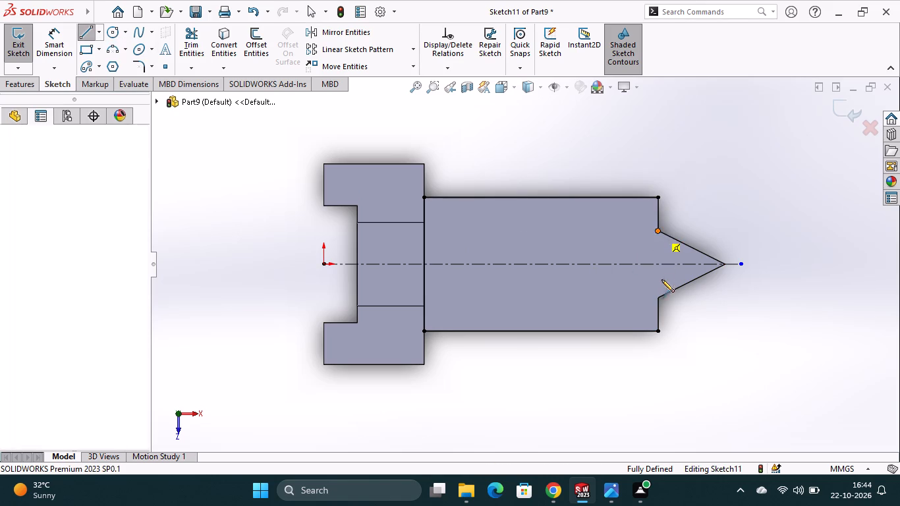
left_click(658, 298)
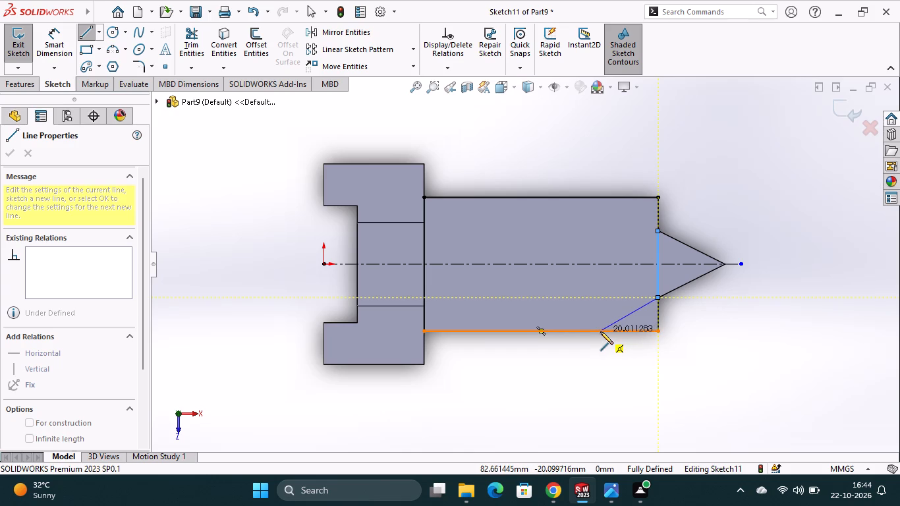
left_click(600, 331)
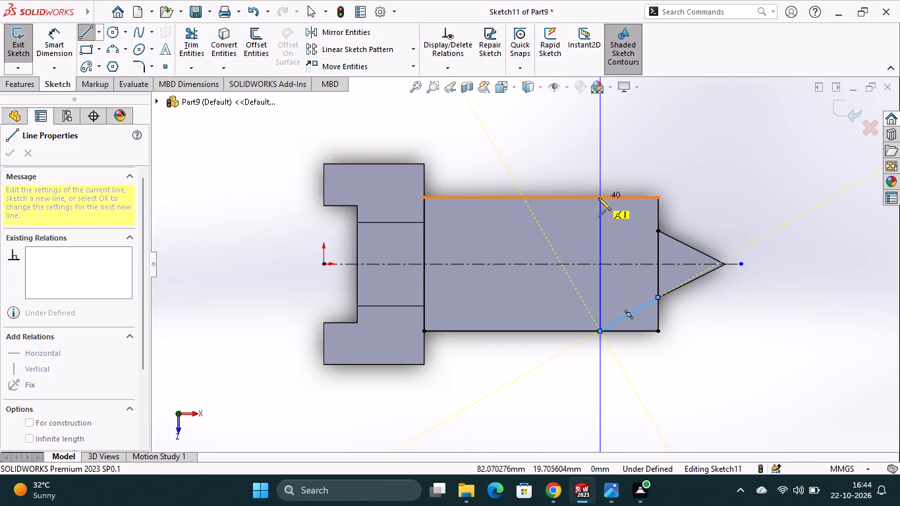
left_click(599, 197)
left_click(658, 231)
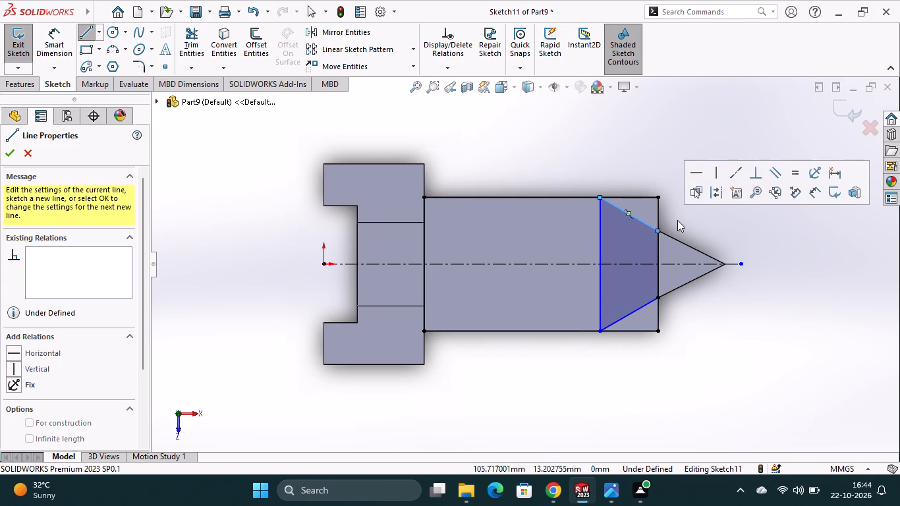
key("Escape")
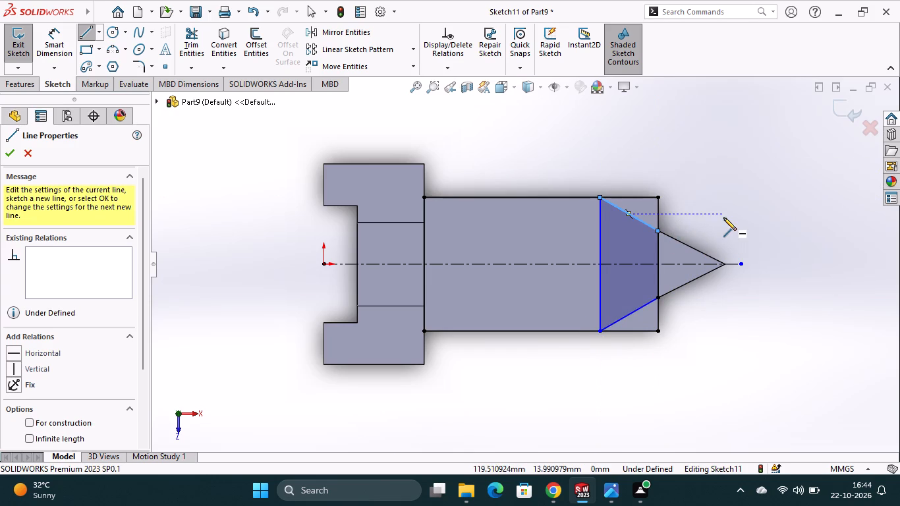
key("Escape")
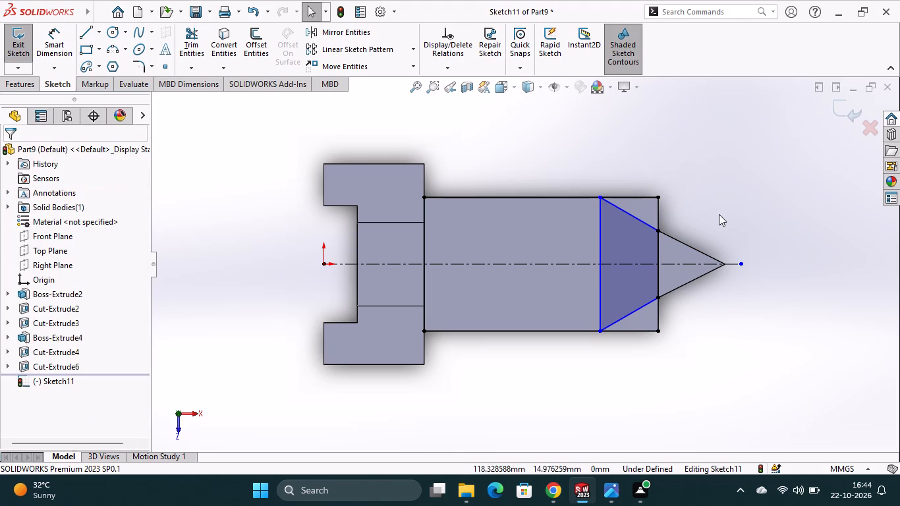
Draw a short horizontal centerline through the triangle's upper base corner, extending to both sides of it.
left_click(99, 34)
left_click(107, 58)
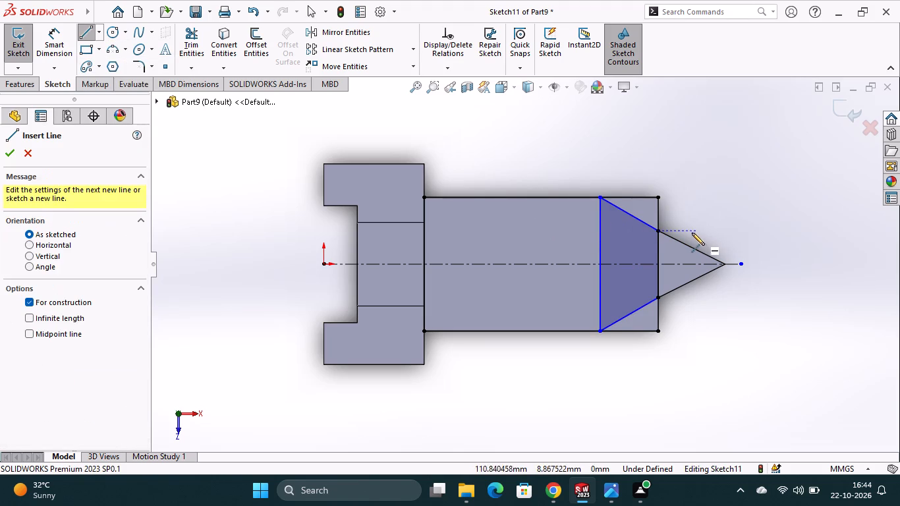
left_click(690, 232)
left_click(569, 231)
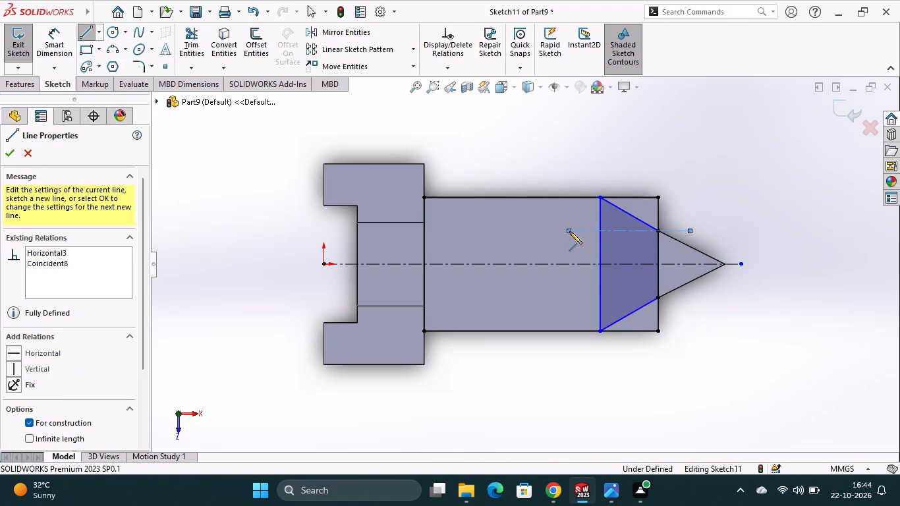
key("Escape")
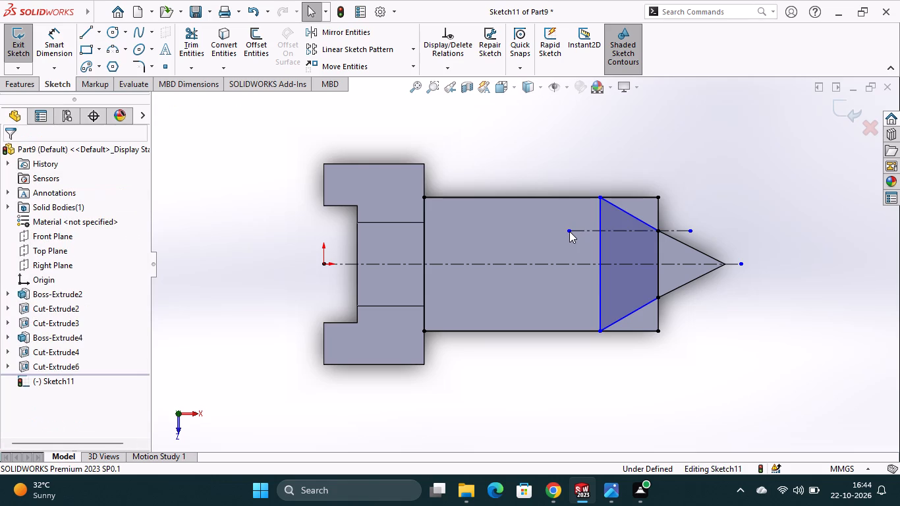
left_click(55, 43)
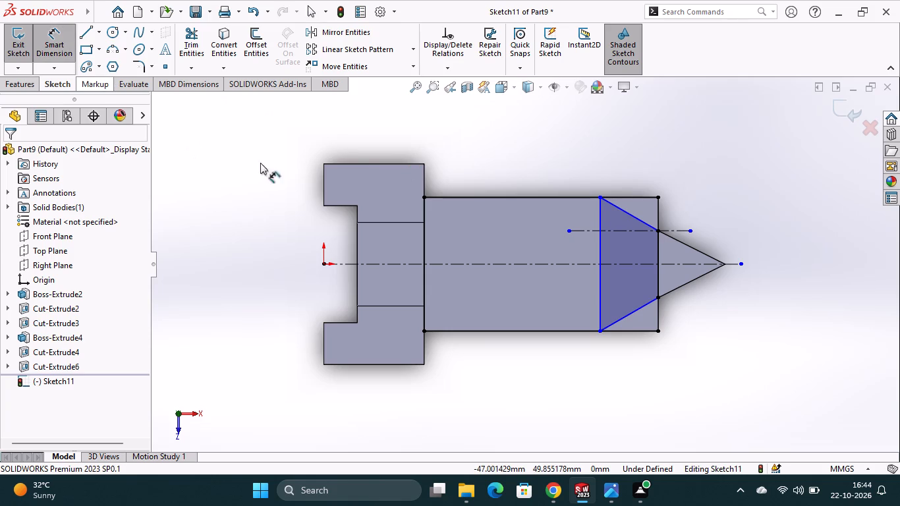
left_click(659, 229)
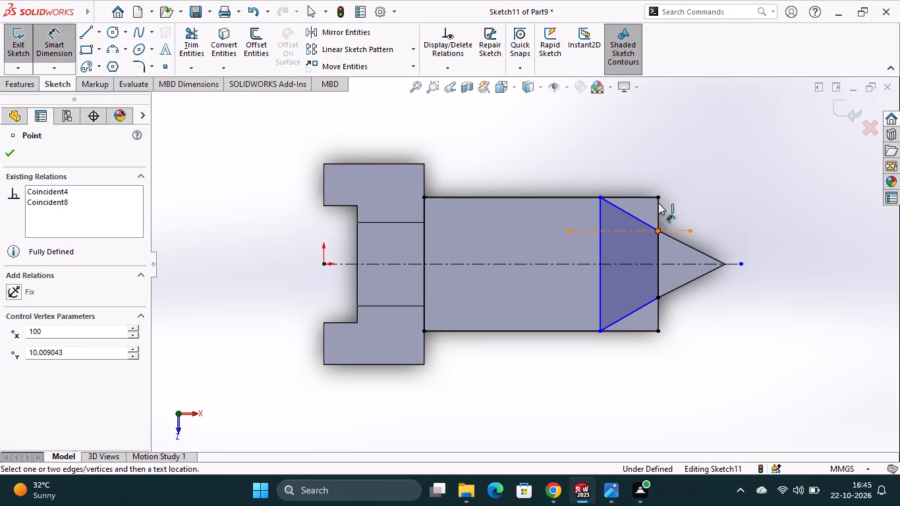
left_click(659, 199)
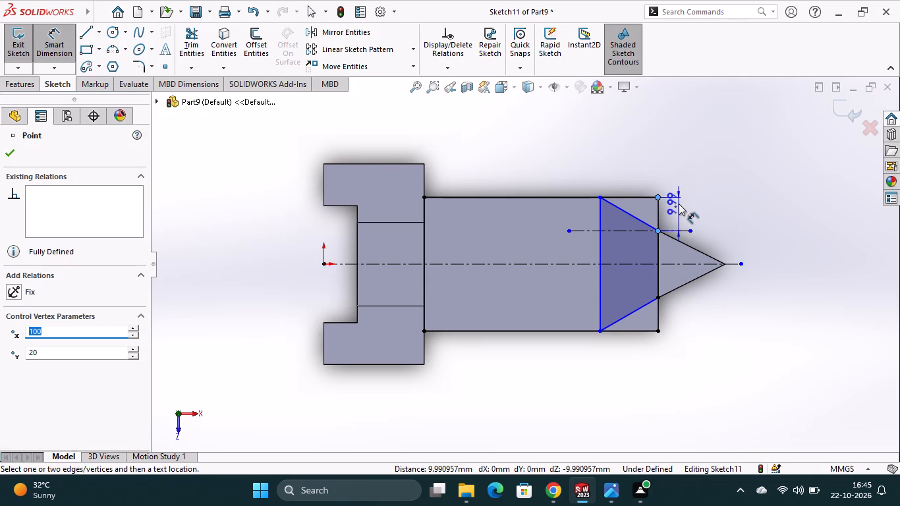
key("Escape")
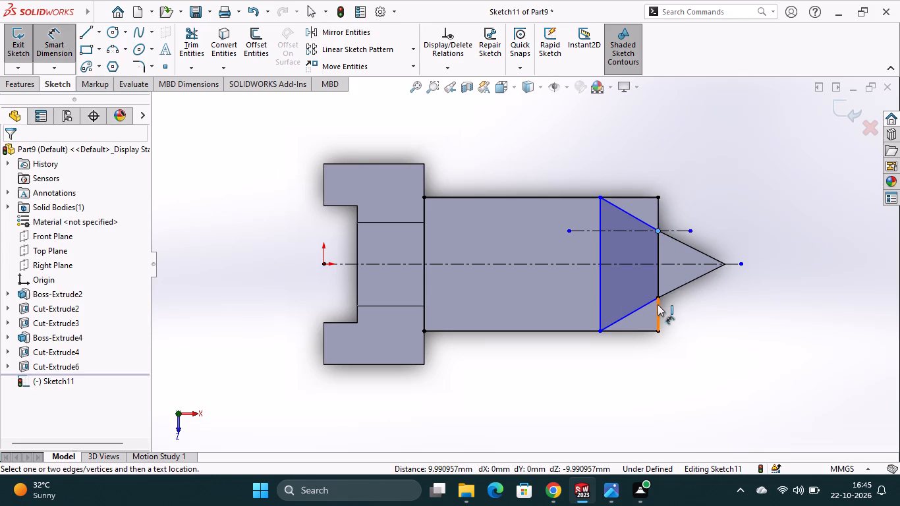
Dimension the distance from the horizontal centreline to the triangle's upper base corner as a driven dimension.
left_click(646, 262)
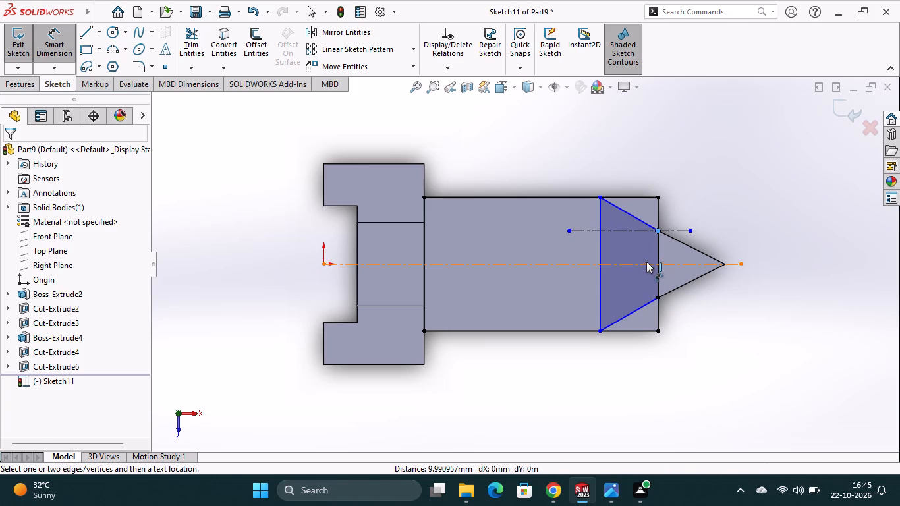
left_click(658, 231)
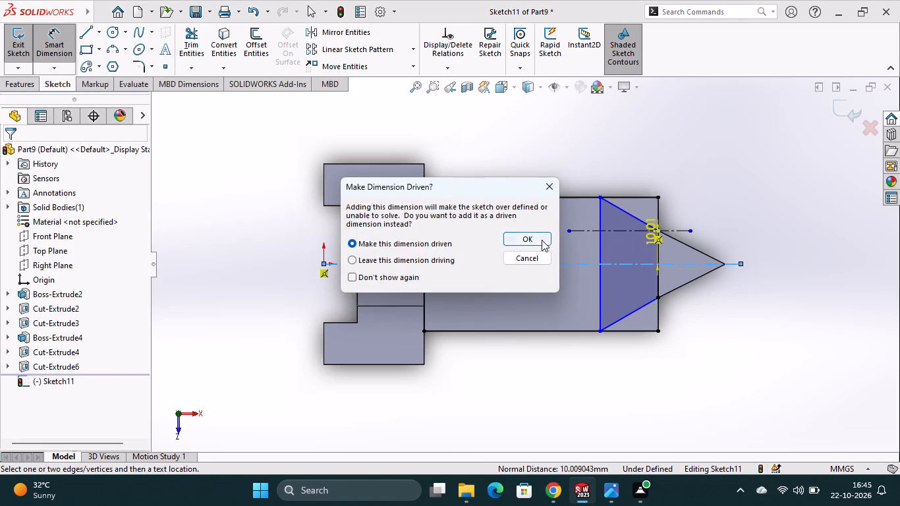
left_click(542, 240)
left_click(632, 291)
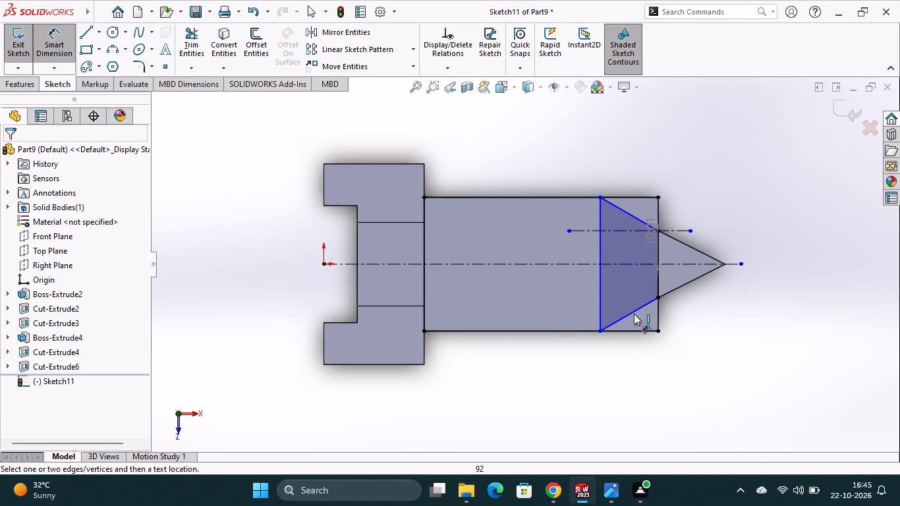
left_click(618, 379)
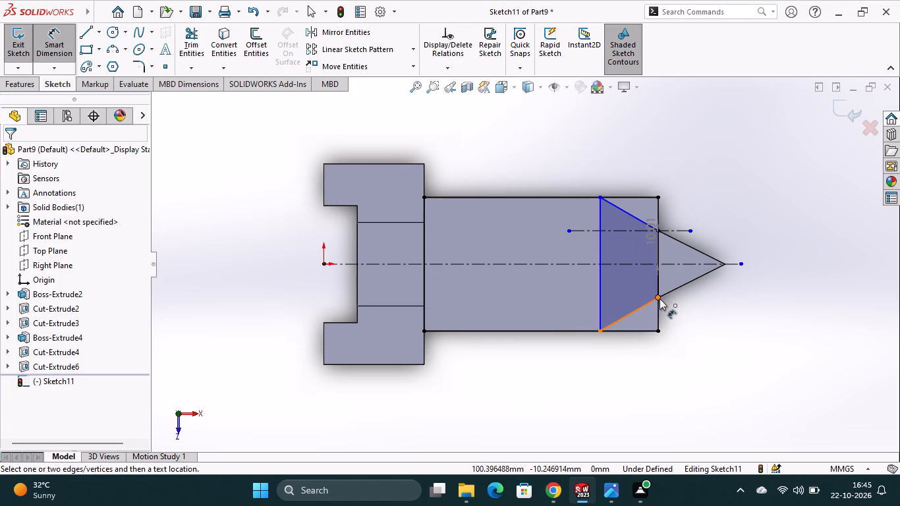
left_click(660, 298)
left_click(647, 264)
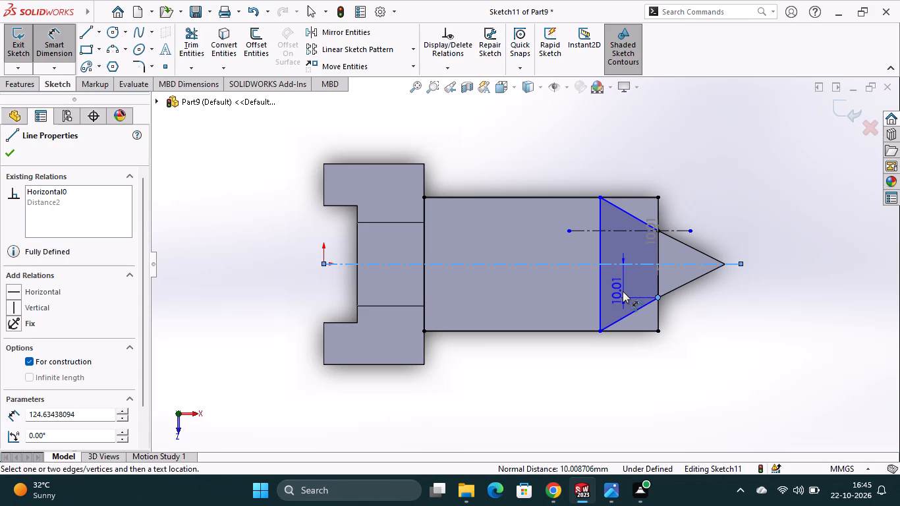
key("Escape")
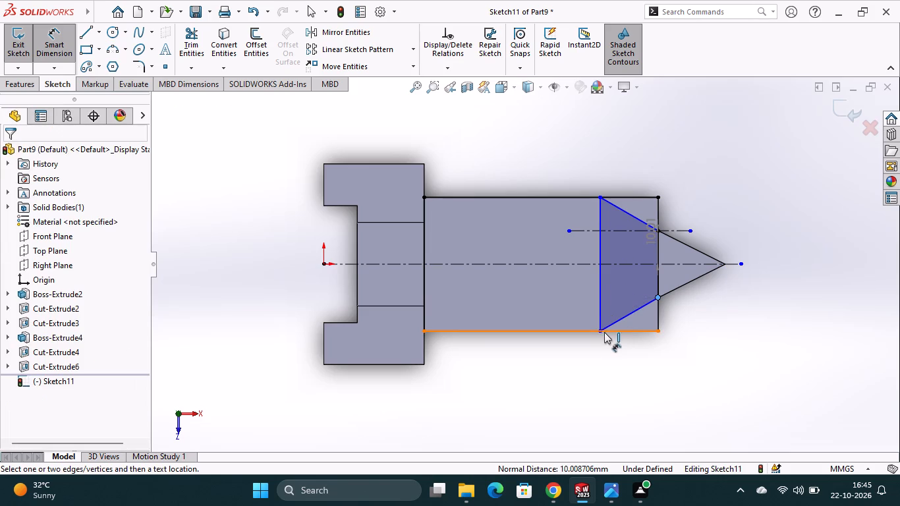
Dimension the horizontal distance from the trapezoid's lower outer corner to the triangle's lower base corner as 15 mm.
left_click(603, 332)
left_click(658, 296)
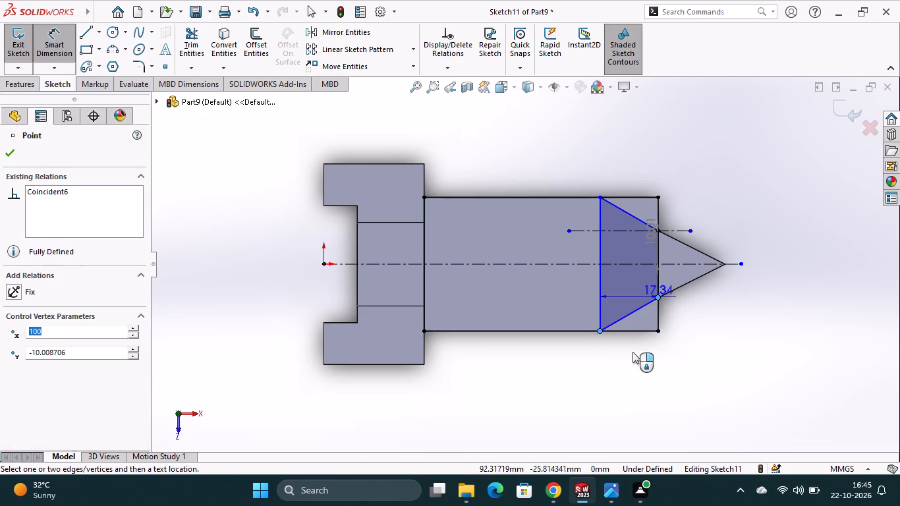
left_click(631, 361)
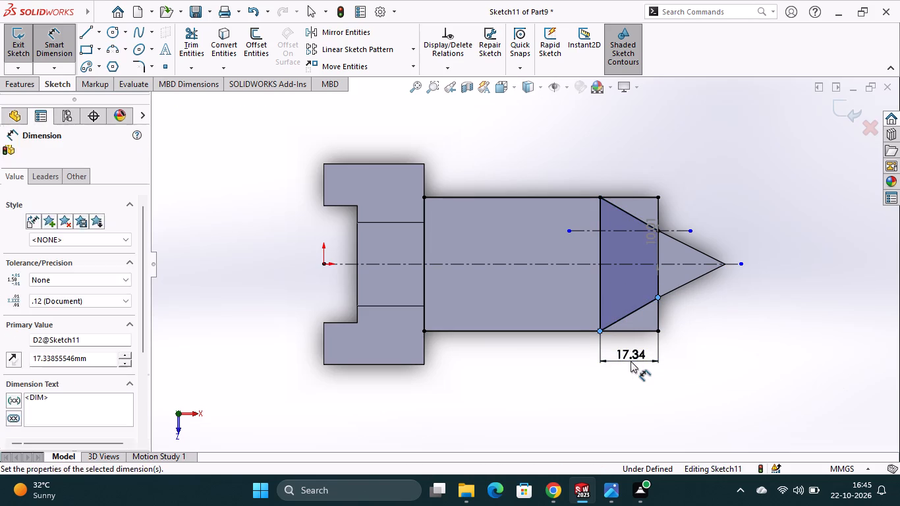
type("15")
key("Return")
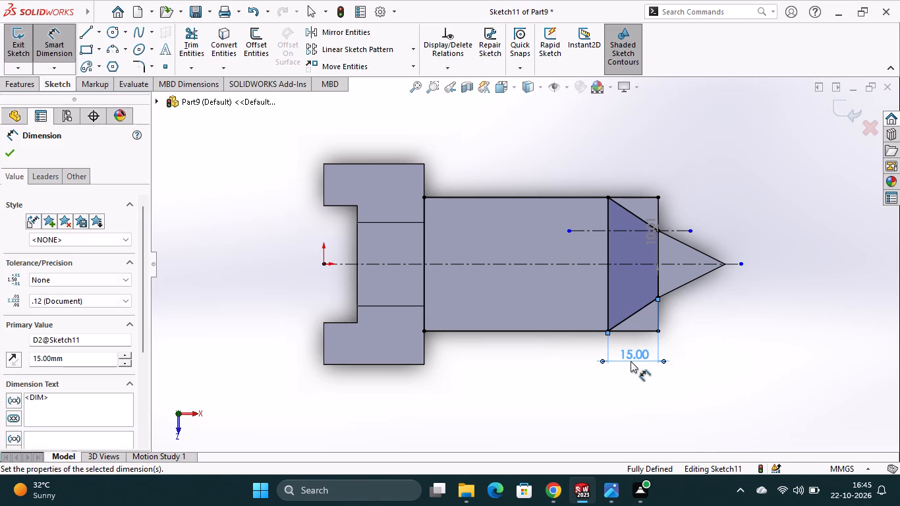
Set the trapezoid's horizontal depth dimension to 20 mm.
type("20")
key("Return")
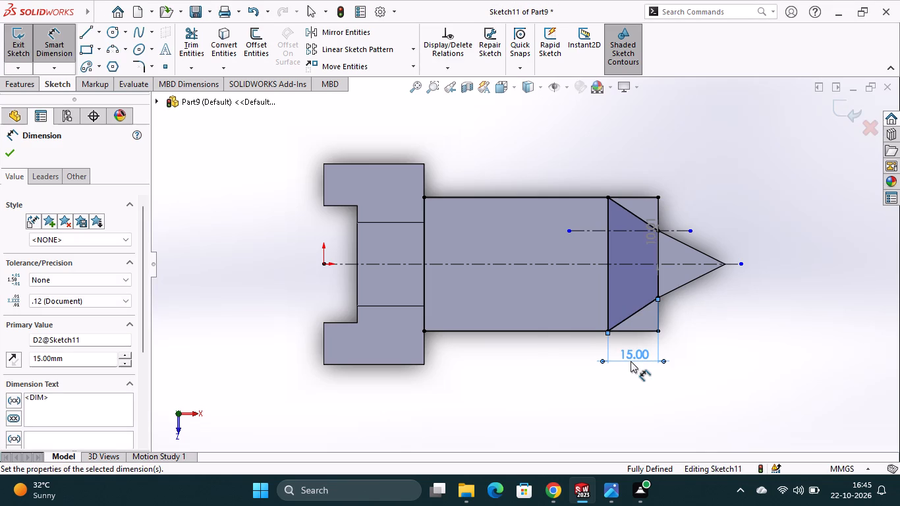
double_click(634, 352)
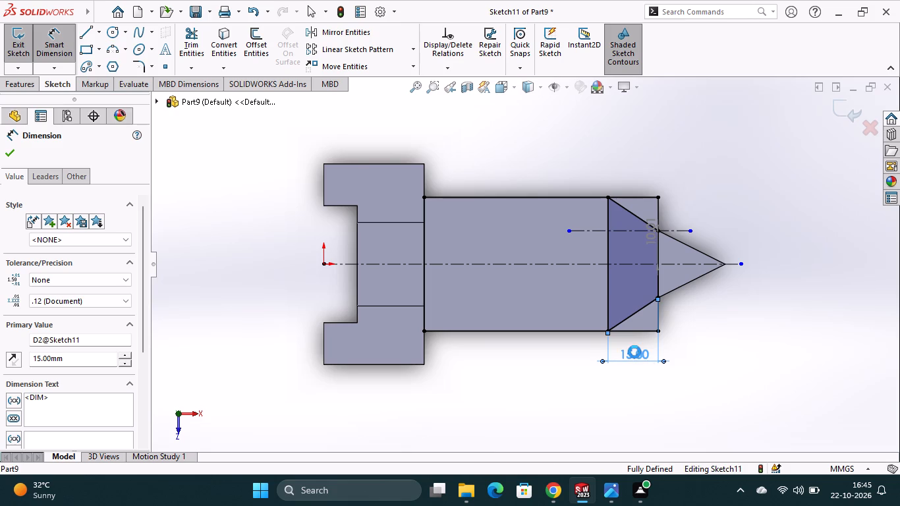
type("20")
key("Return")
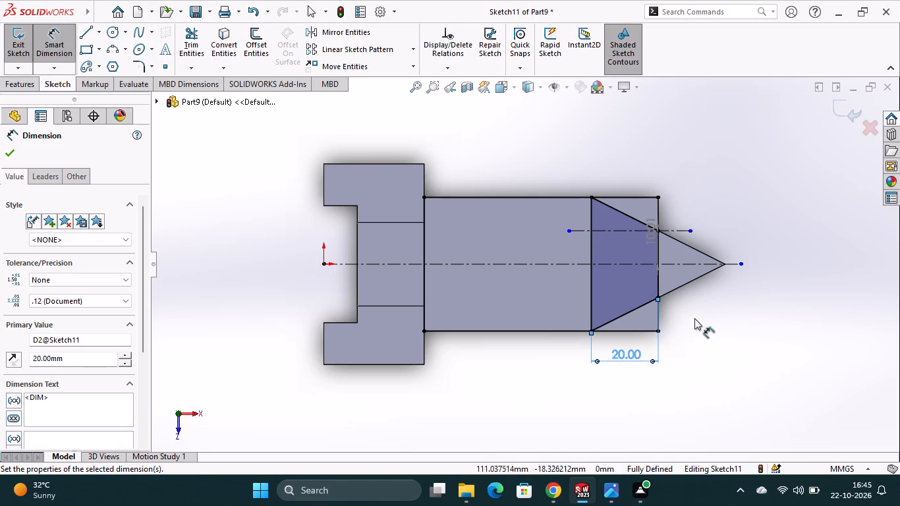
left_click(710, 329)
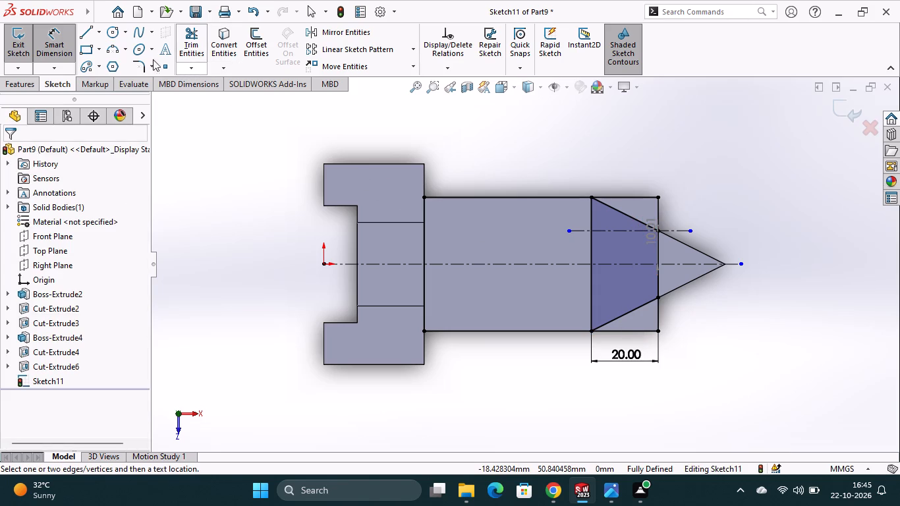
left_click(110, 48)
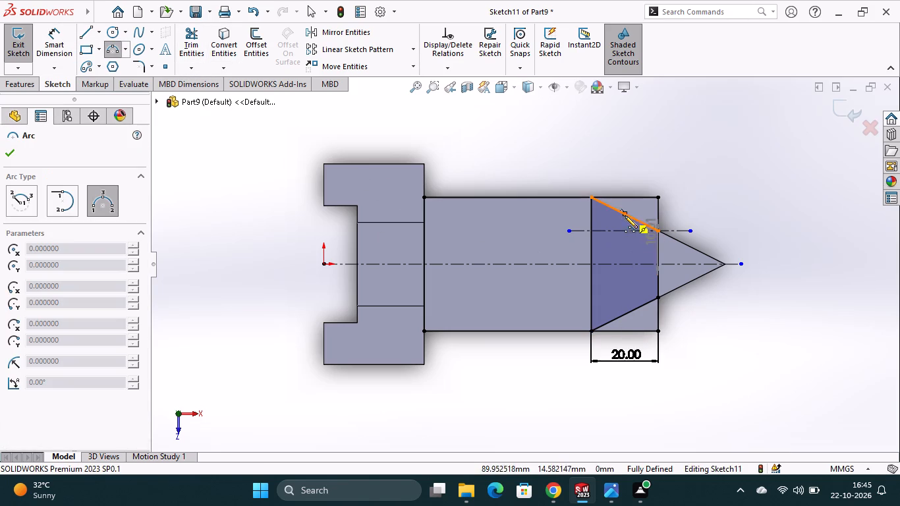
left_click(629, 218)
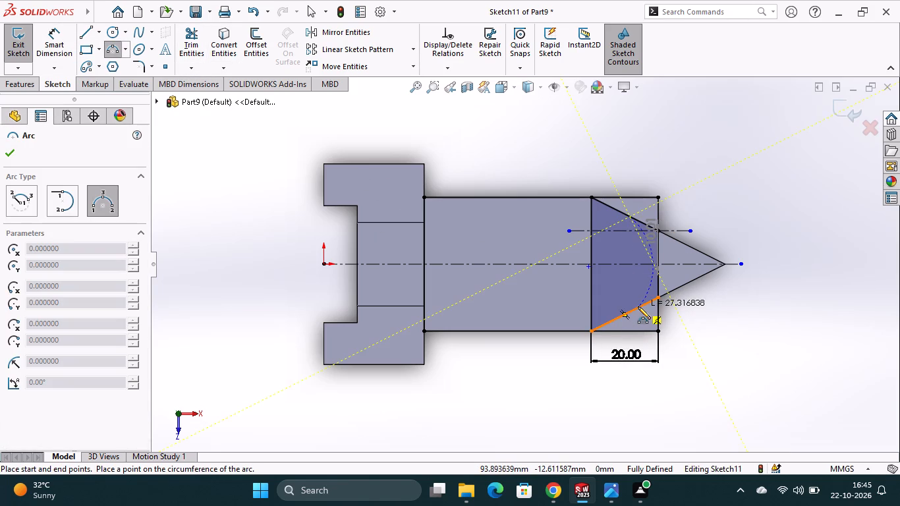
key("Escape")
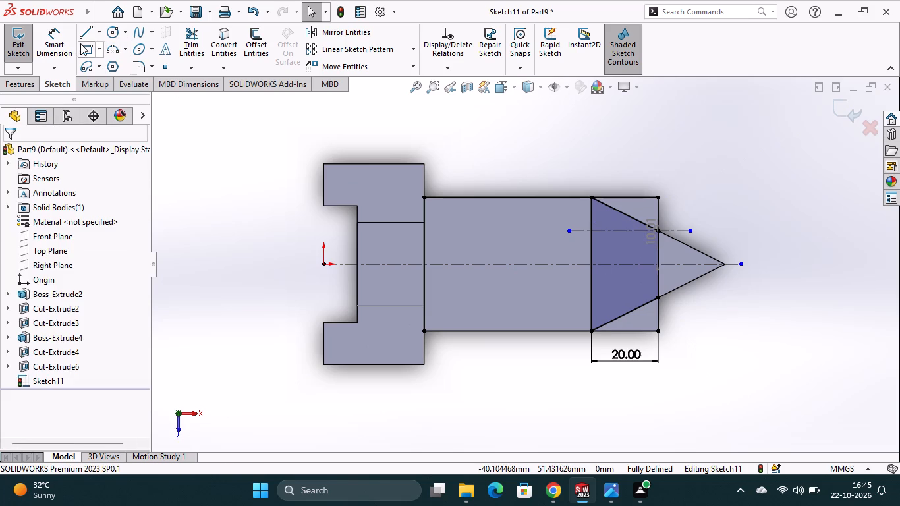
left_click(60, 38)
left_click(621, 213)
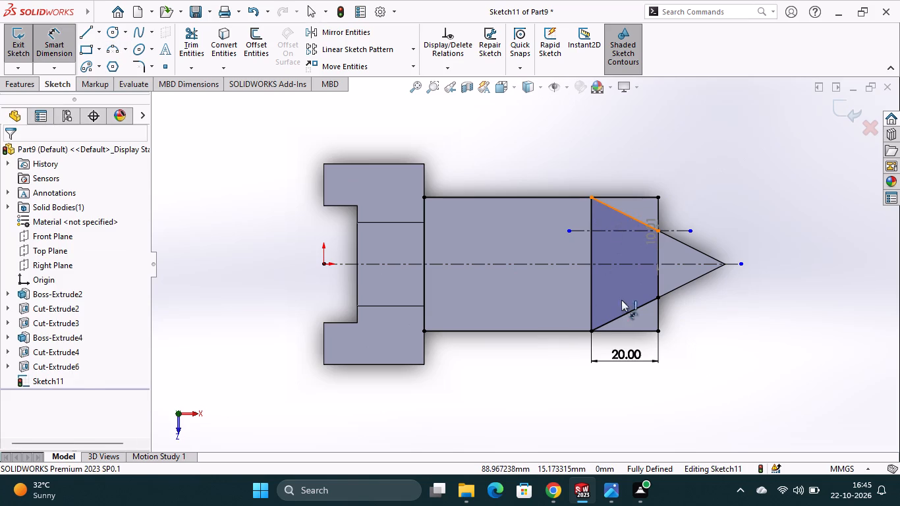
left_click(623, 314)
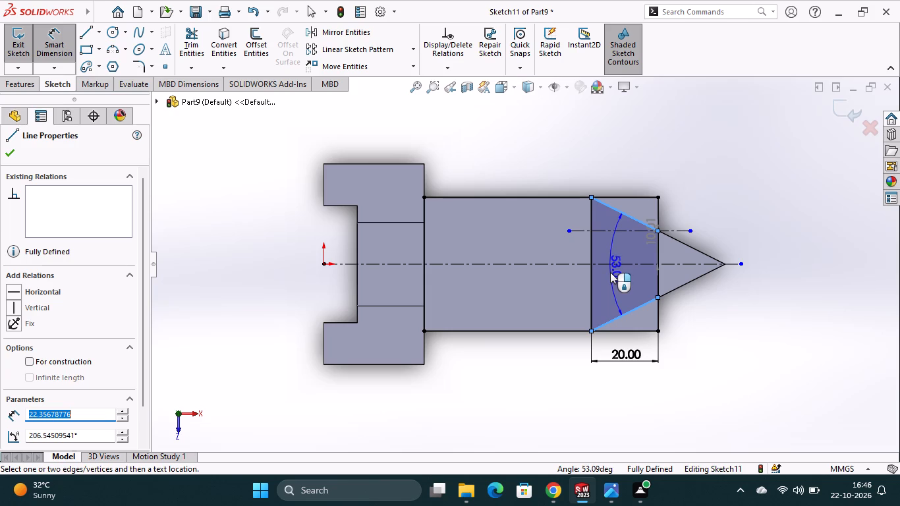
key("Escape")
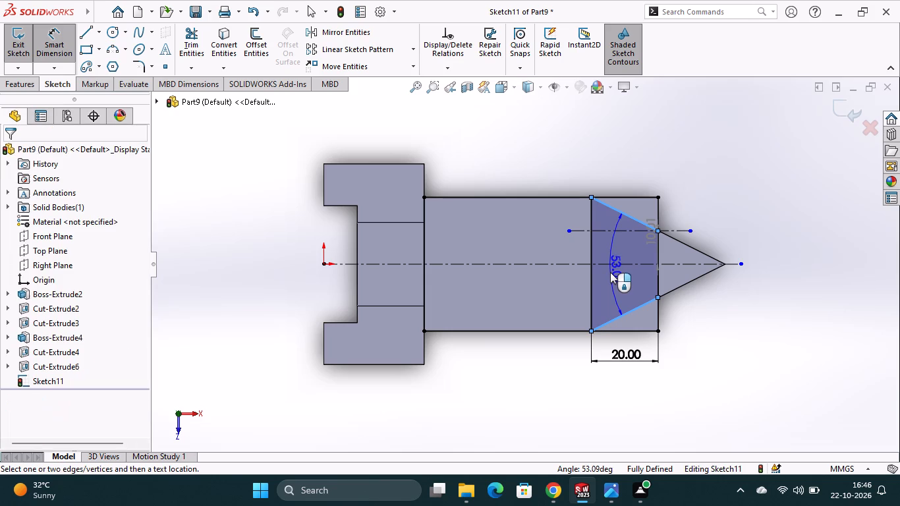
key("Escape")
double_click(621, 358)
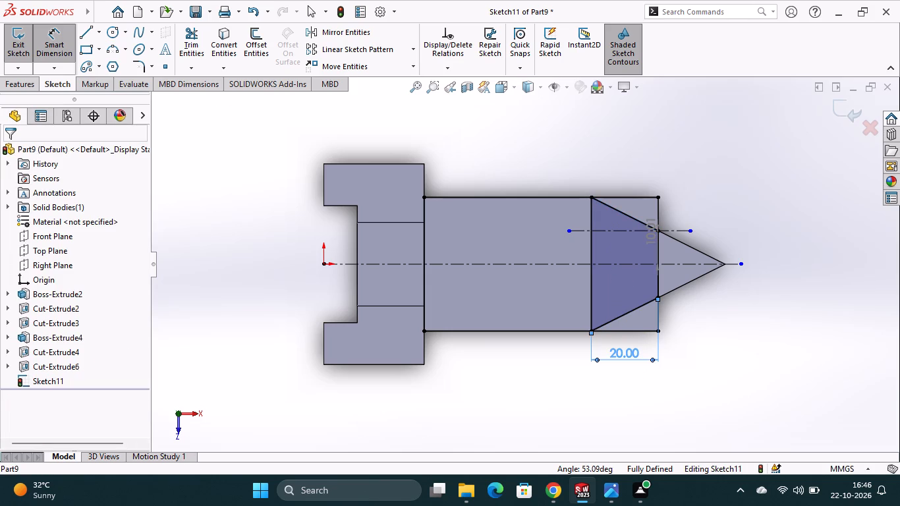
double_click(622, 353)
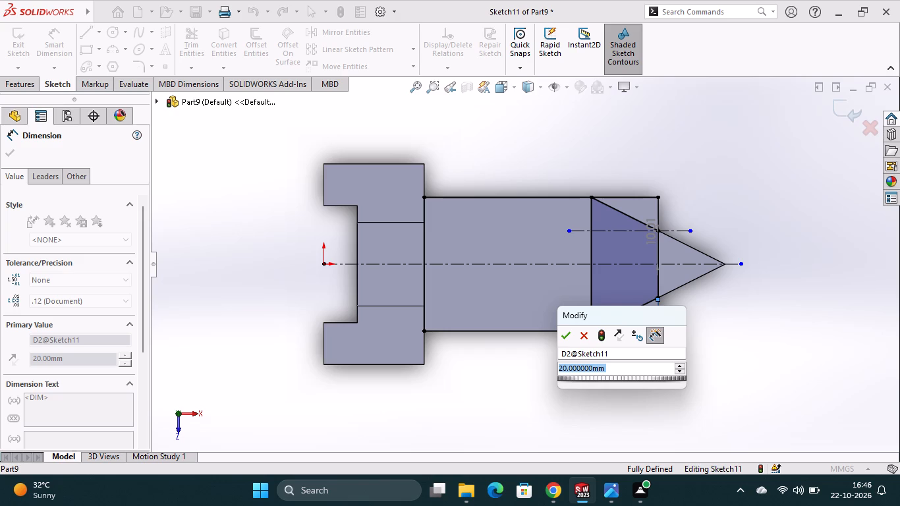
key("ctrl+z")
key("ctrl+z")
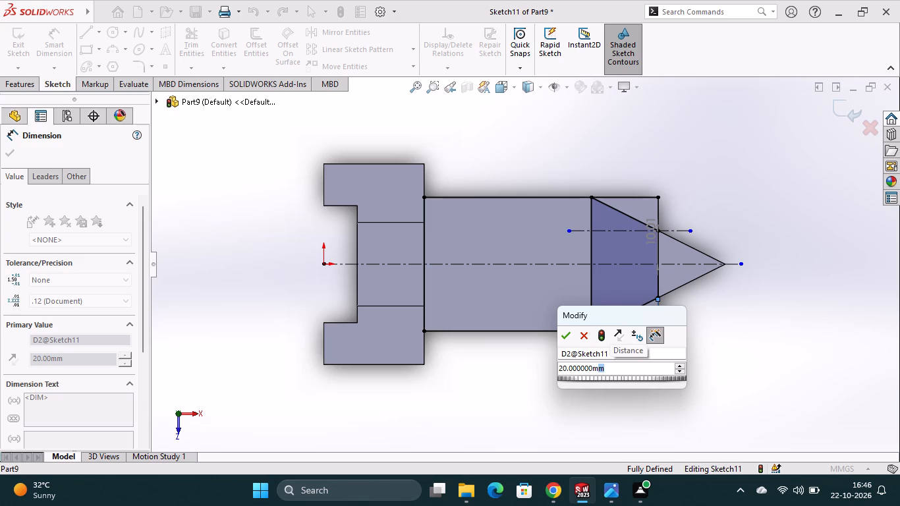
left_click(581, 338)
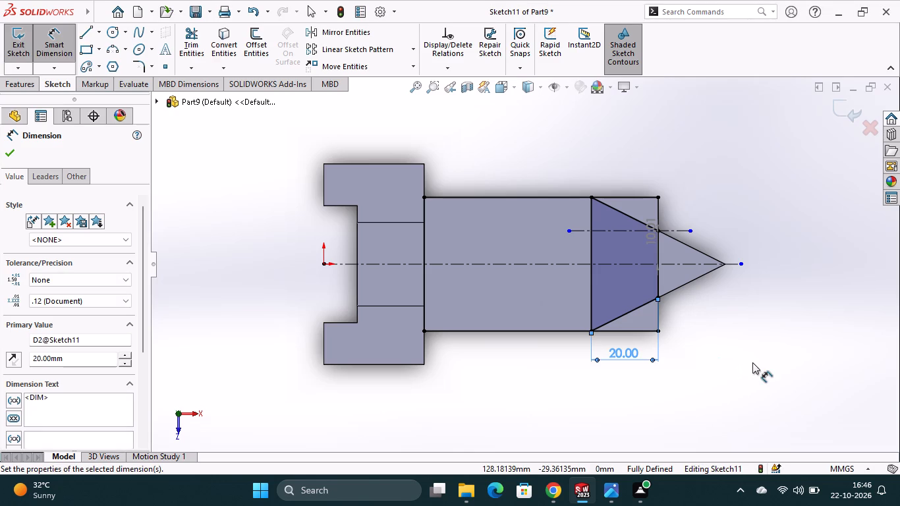
Undo the trapezoid's depth dimension and the short horizontal centerline with its driven dimension.
key("ctrl+z")
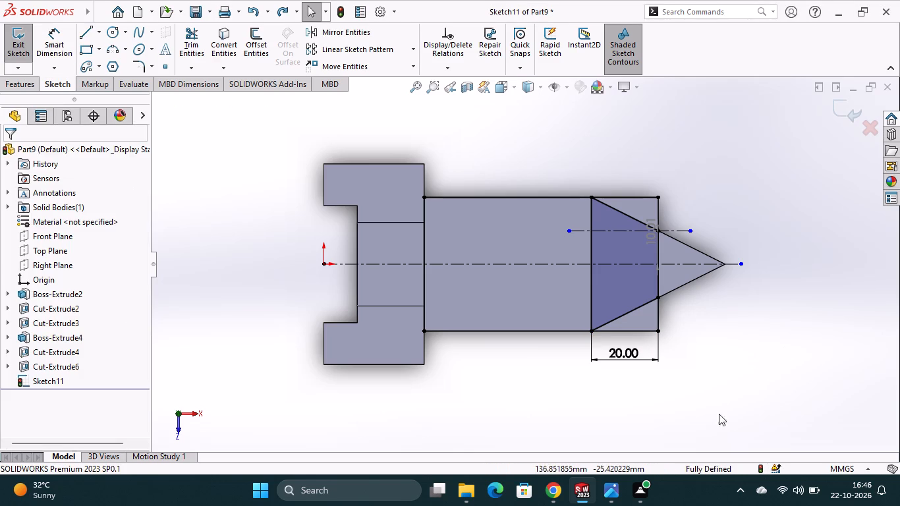
scroll(700, 277, "down", 2)
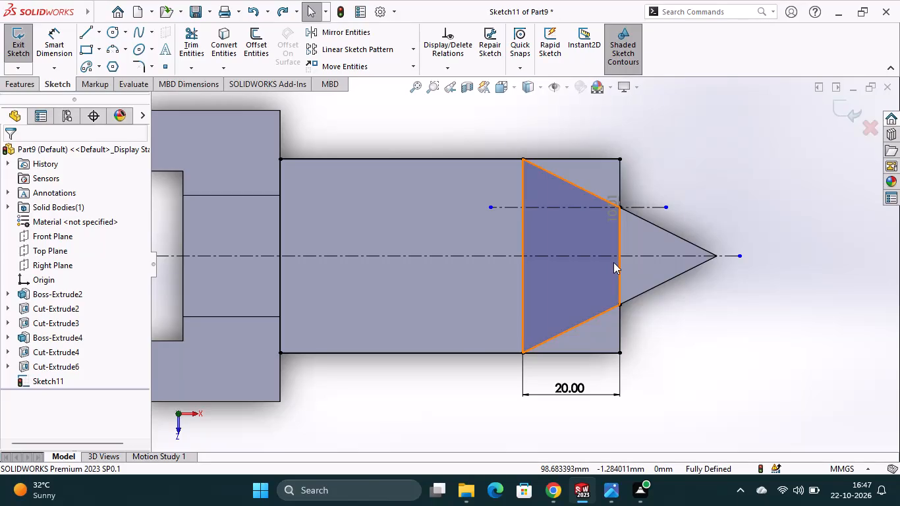
key("ctrl+z")
key("ctrl+z")
key("ctrl+z")
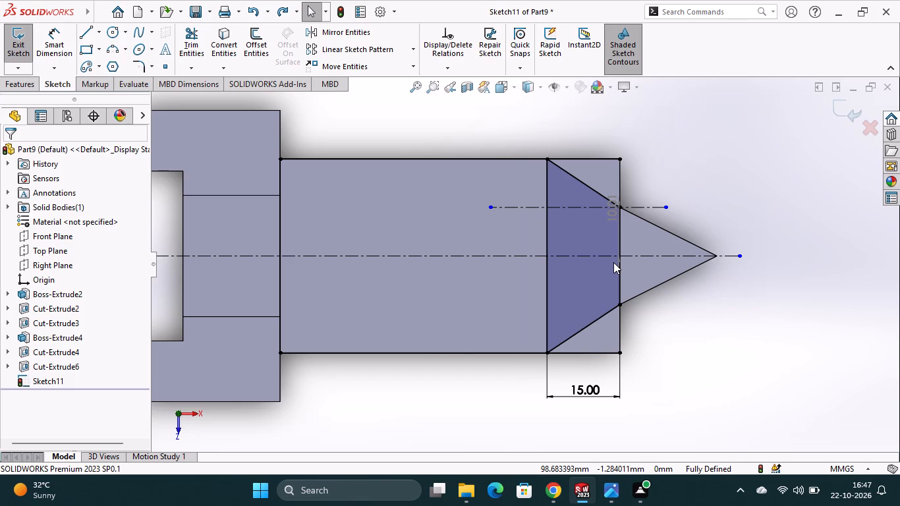
key("ctrl+z")
key("ctrl+z")
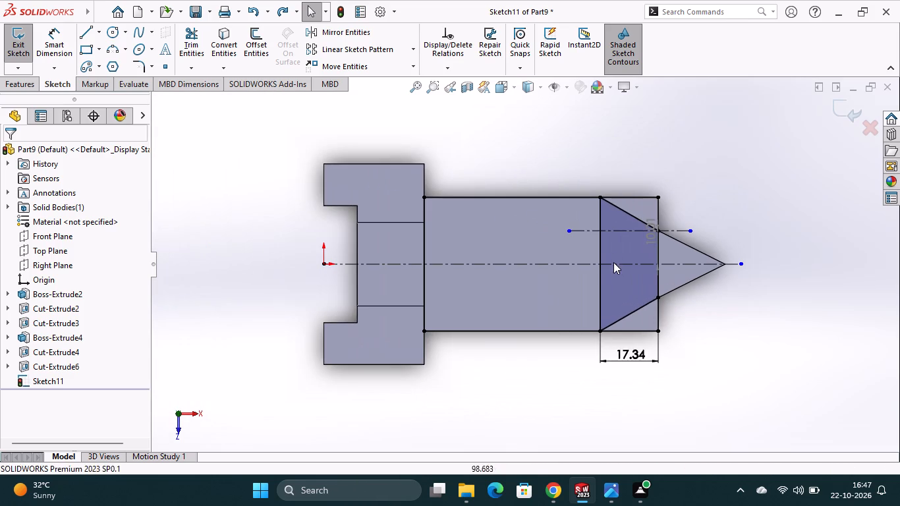
key("ctrl+z")
key("ctrl+z")
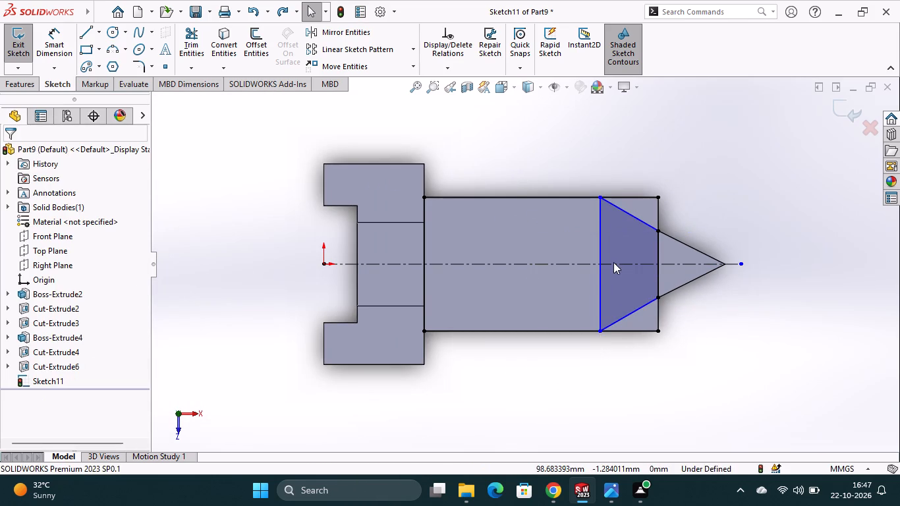
Undo the trapezoid, the converted edges and the triangular tip cut, going back to the triangle's profile sketch.
key("ctrl+z")
key("ctrl+z")
key("ctrl+z")
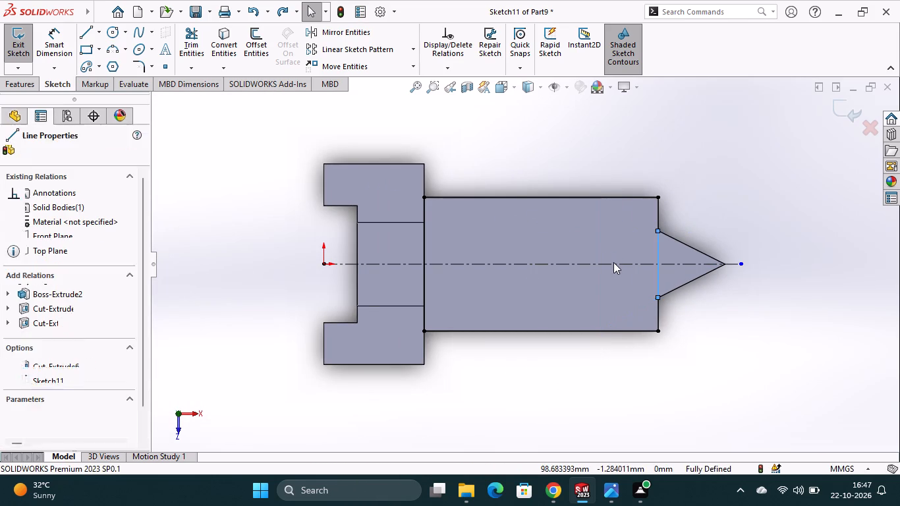
key("ctrl+z")
key("ctrl+z")
key("ctrl+z")
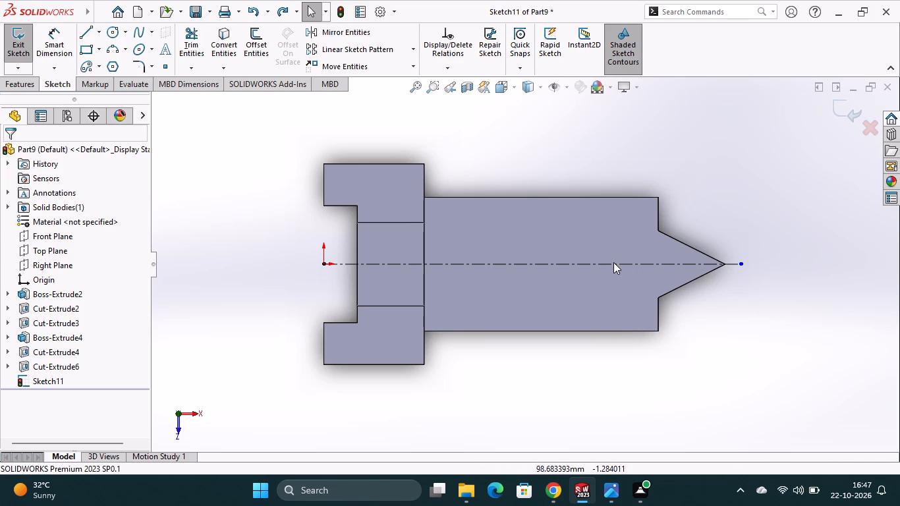
key("ctrl+z")
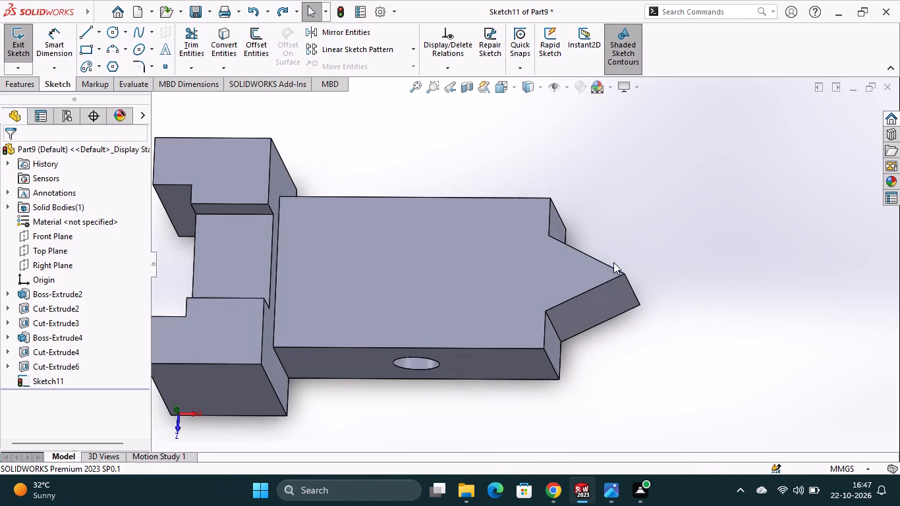
key("ctrl+z")
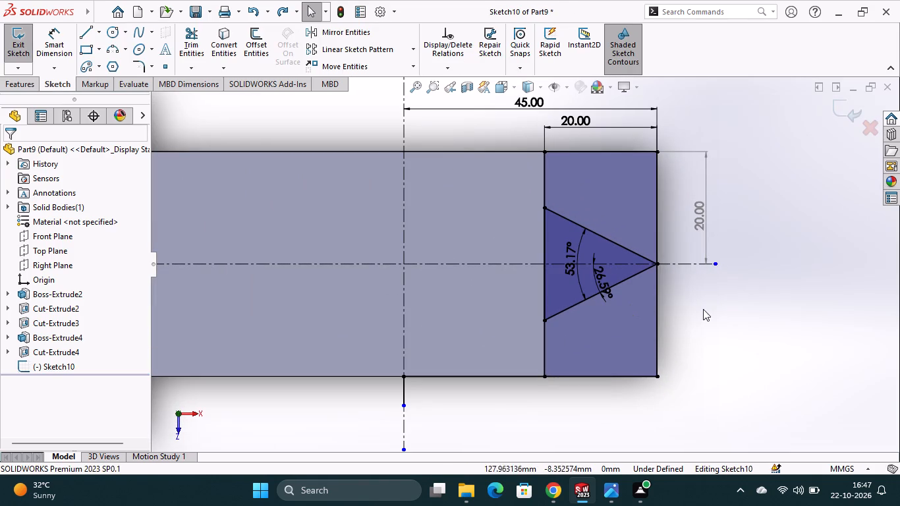
Delete the triangle's two sloped sides and the short vertical segment between their base corners from the tip sketch.
left_click(703, 309)
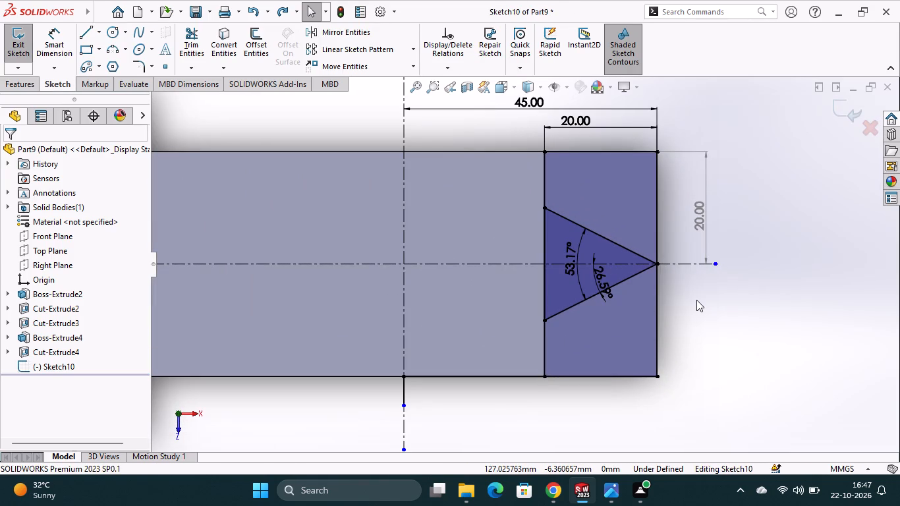
right_click(605, 239)
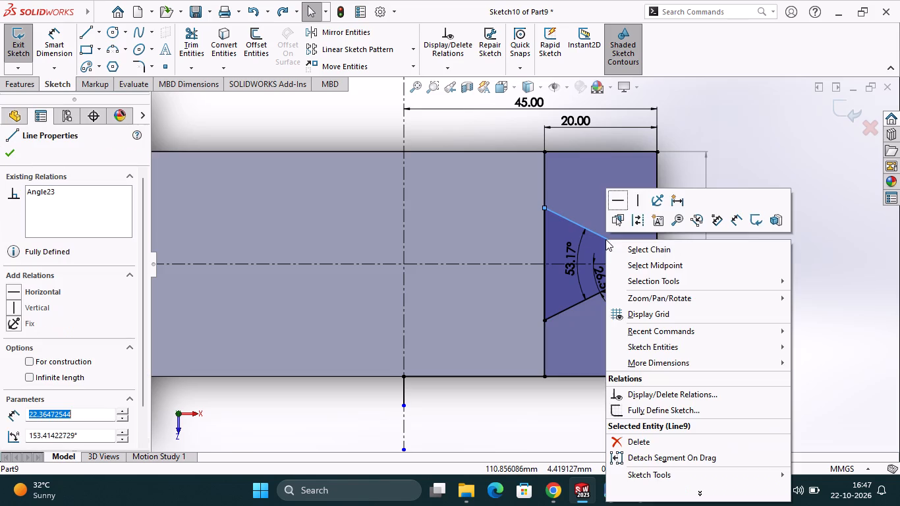
left_click(633, 437)
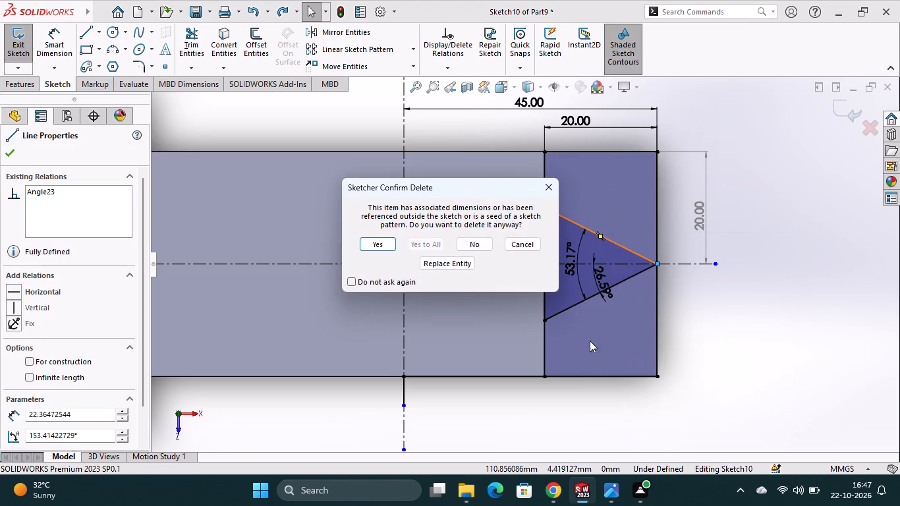
left_click(366, 242)
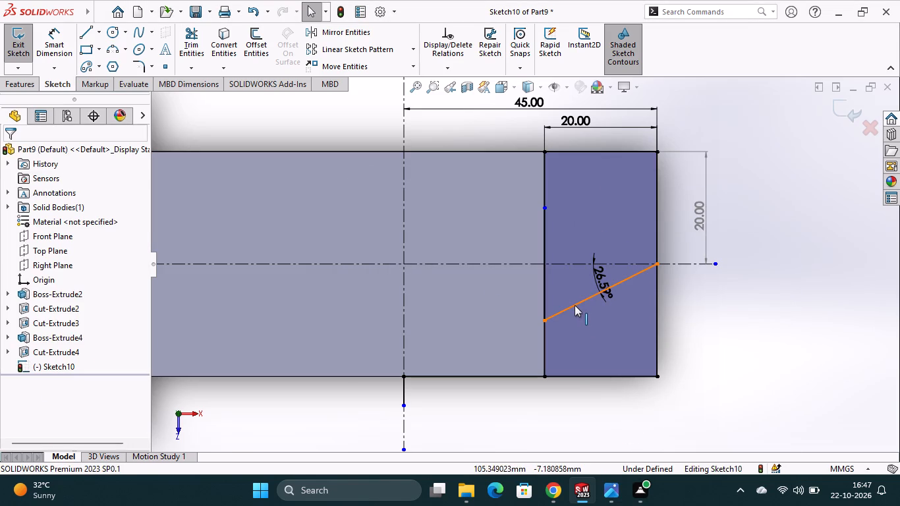
right_click(575, 305)
left_click(590, 445)
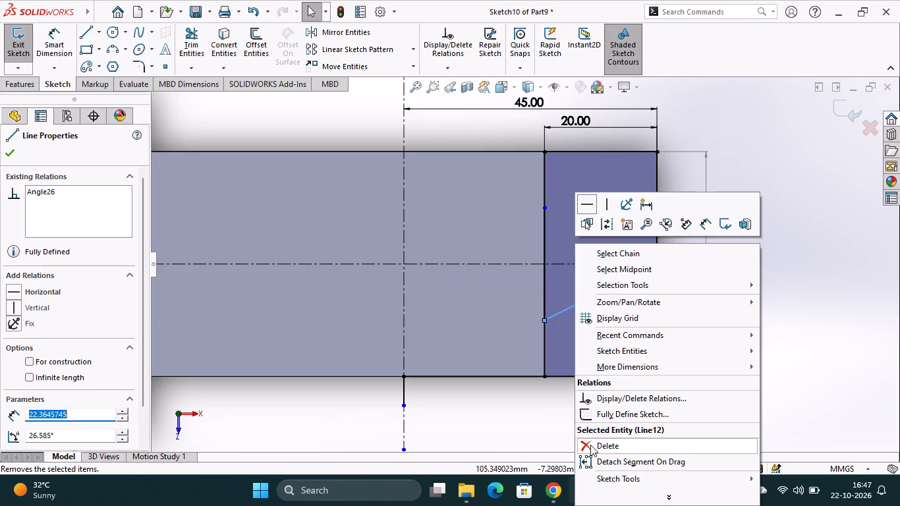
left_click(364, 241)
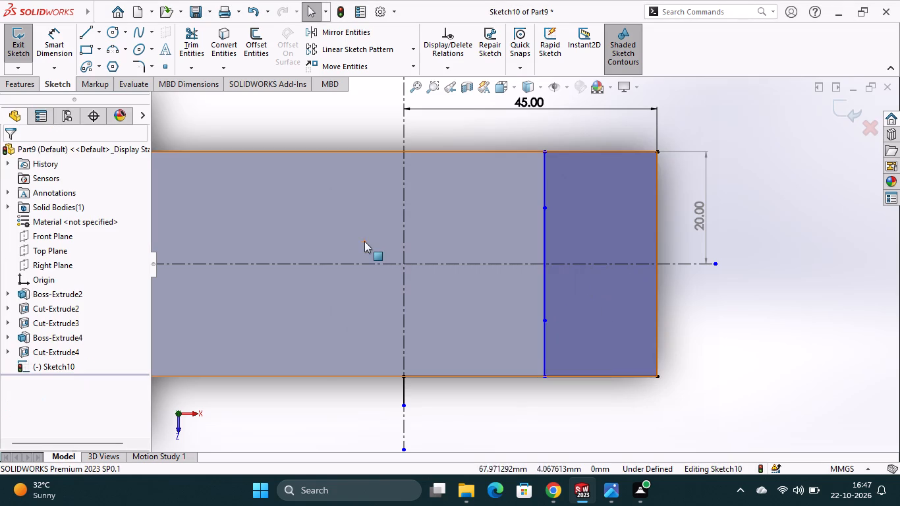
right_click(546, 242)
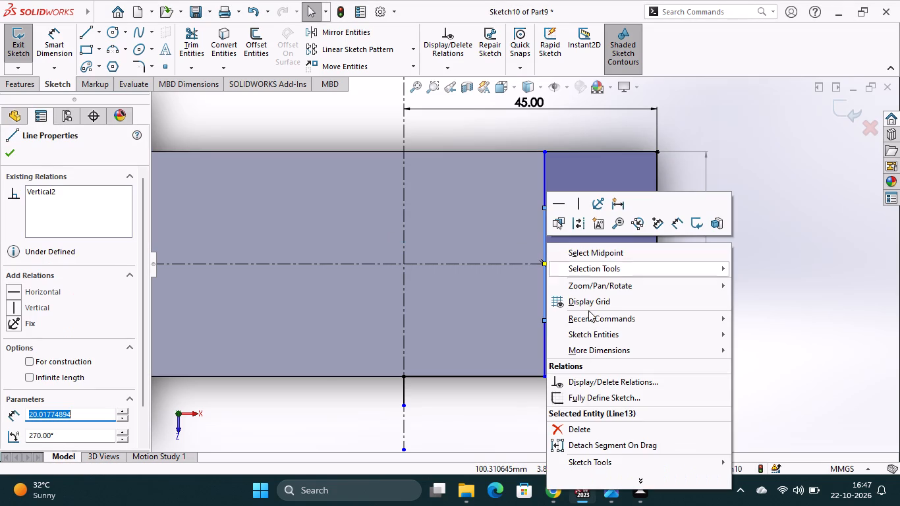
left_click(587, 428)
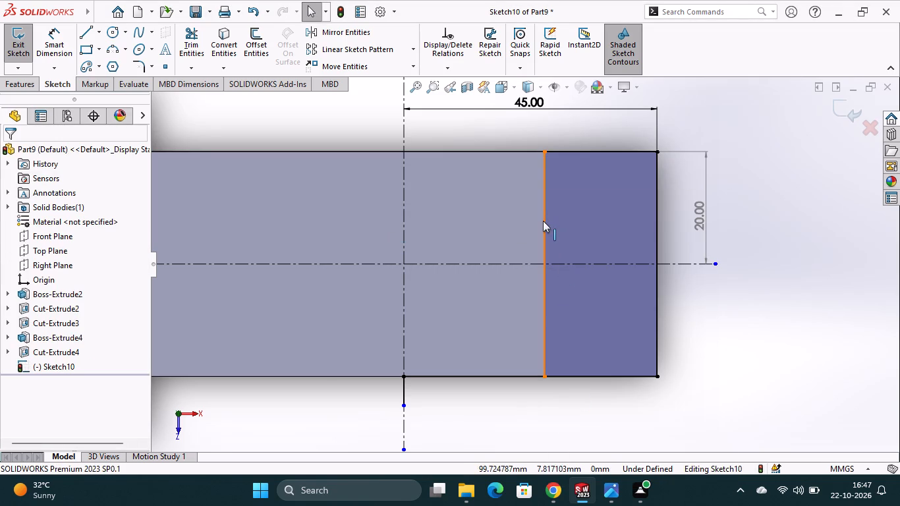
left_click(588, 205)
left_click(437, 130)
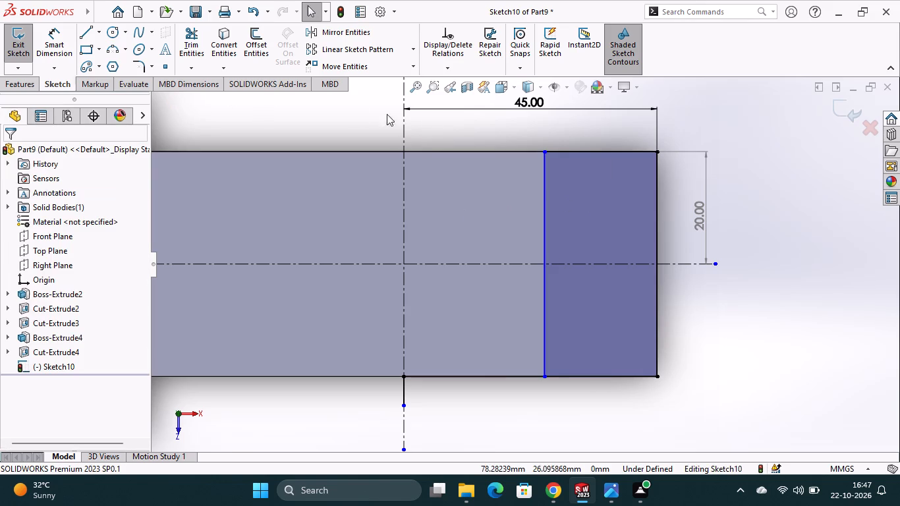
Sketch a sloped line about 24 mm long from the midpoint of the boss's end edge to the vertical line's upper part.
left_click(83, 32)
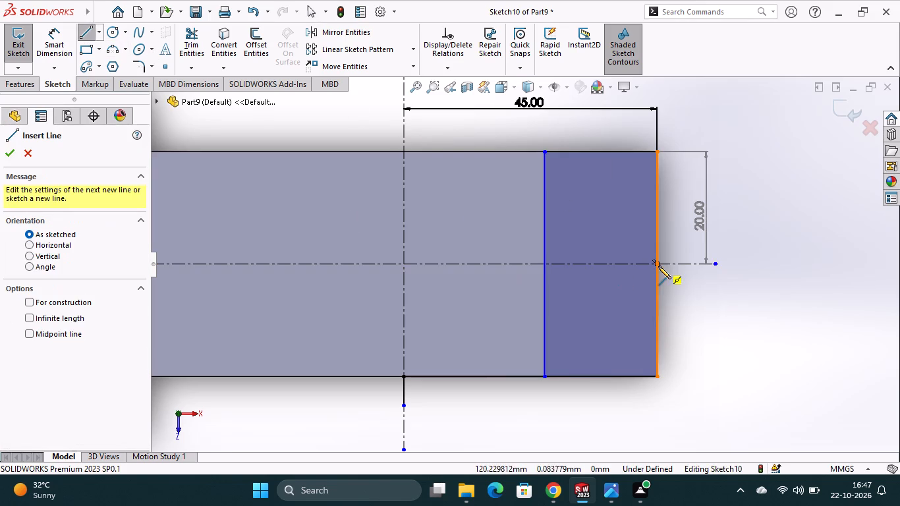
left_click(658, 264)
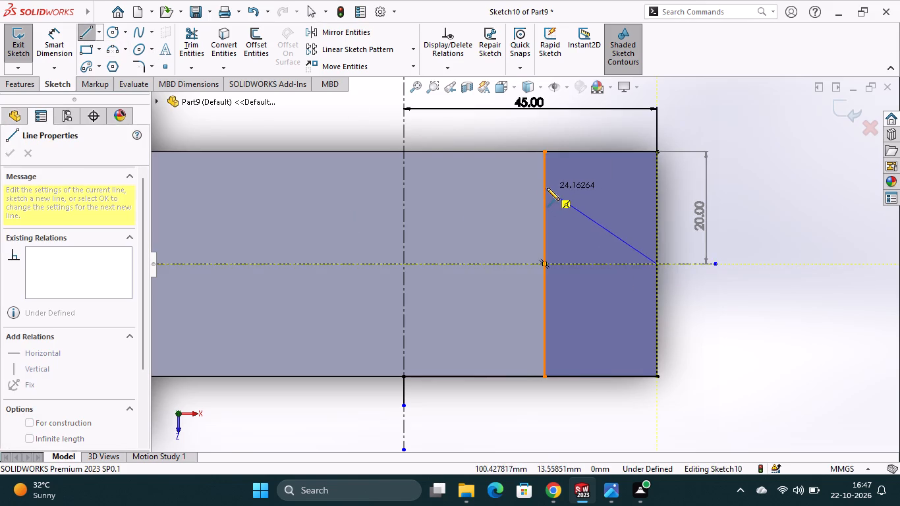
left_click(546, 188)
key("Escape")
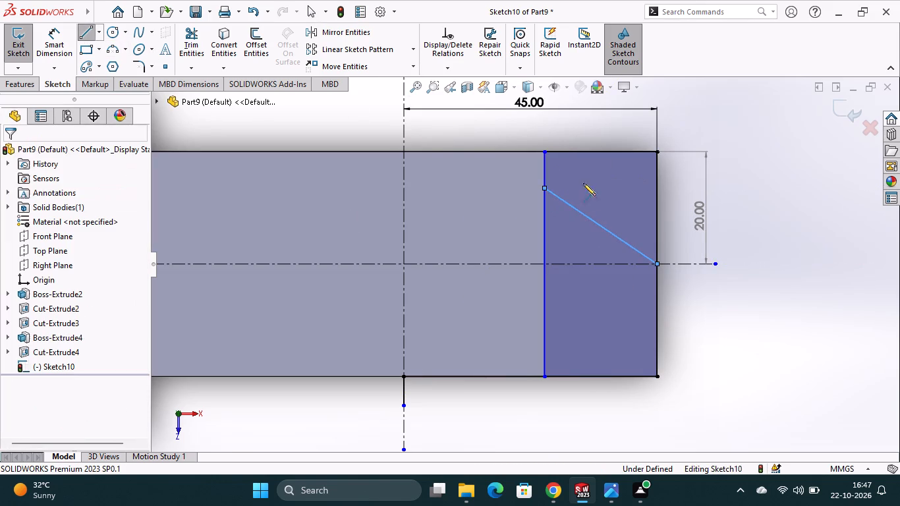
Dimension the angle between the sloped line and the horizontal centerline as 30°.
left_click(65, 38)
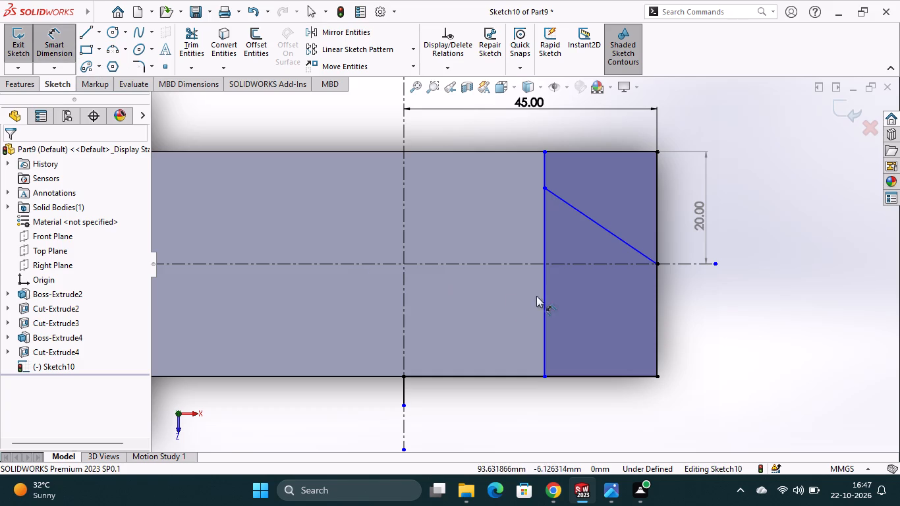
left_click(588, 264)
left_click(598, 223)
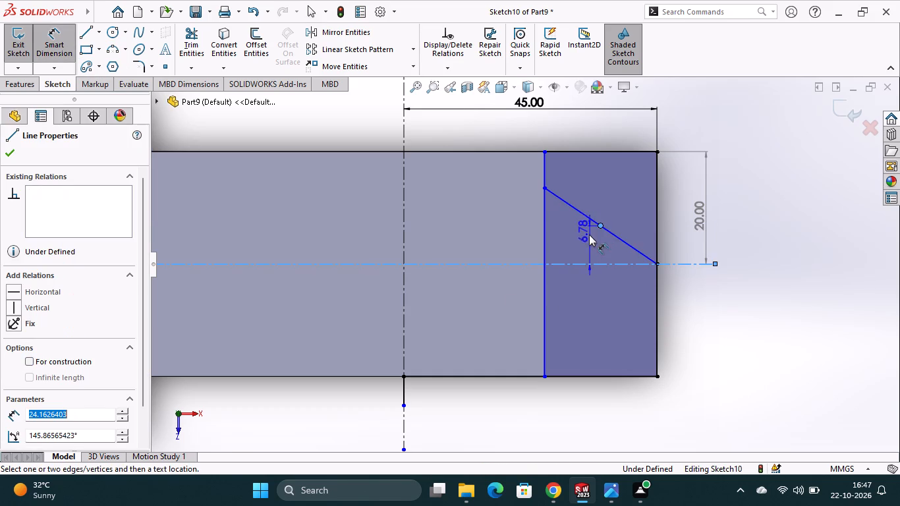
key("Escape")
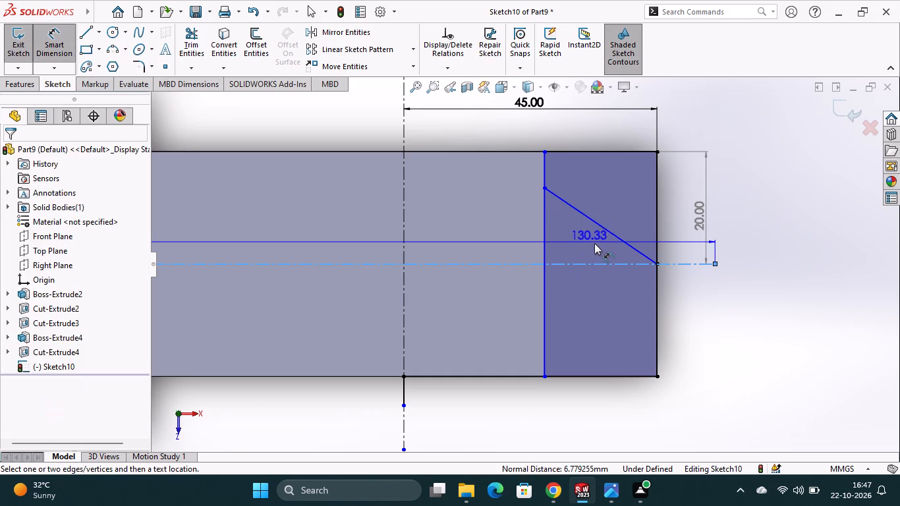
left_click(583, 214)
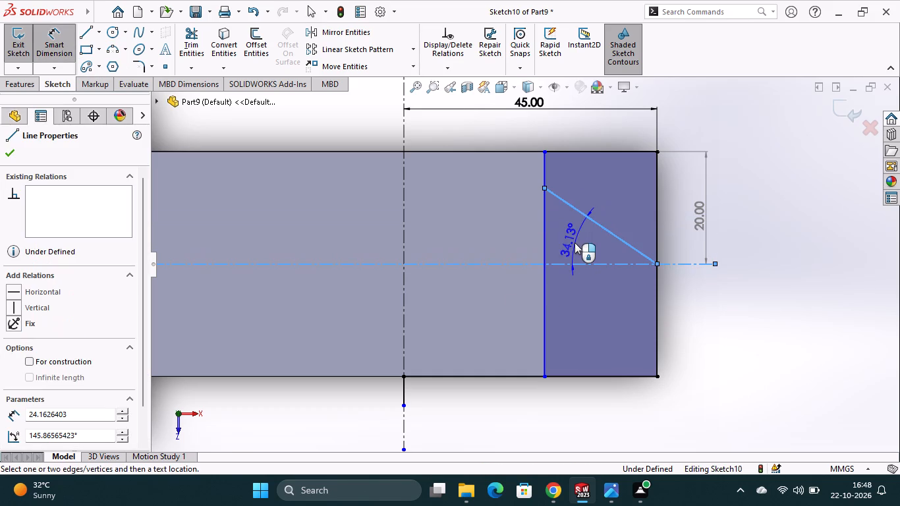
left_click(575, 239)
type("30")
key("Return")
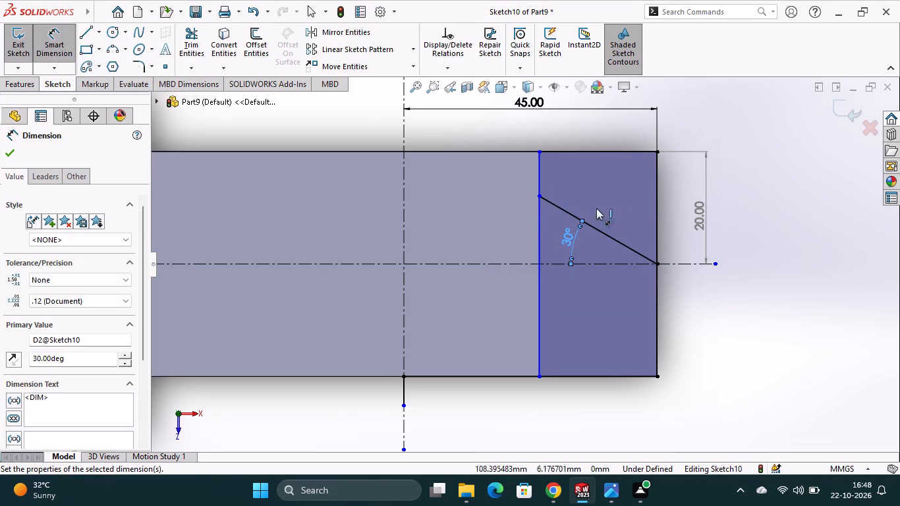
Mirror the 30° sloped line about the horizontal centerline, keeping the original.
left_click(341, 37)
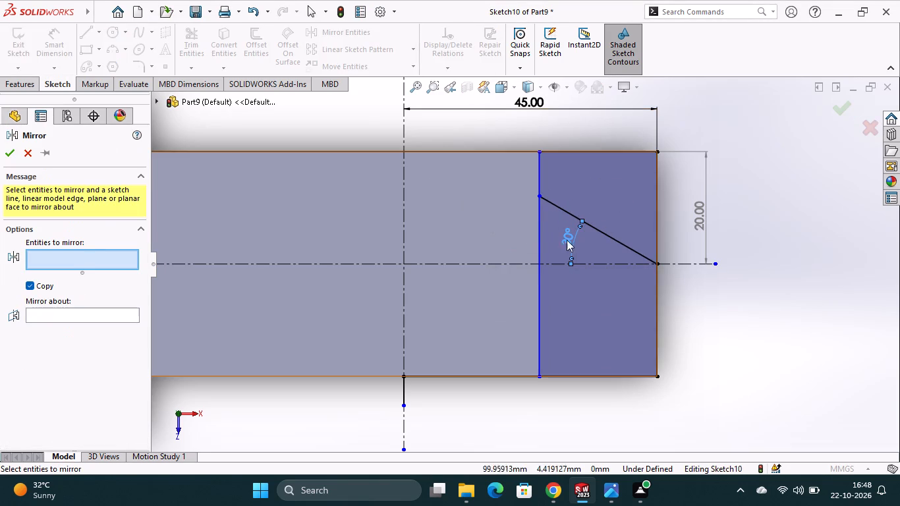
left_click(617, 240)
left_click(97, 314)
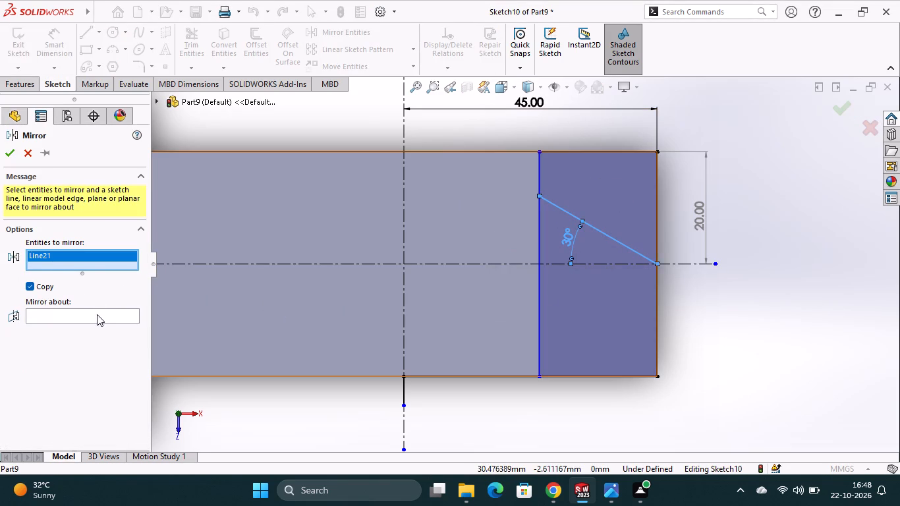
left_click(351, 264)
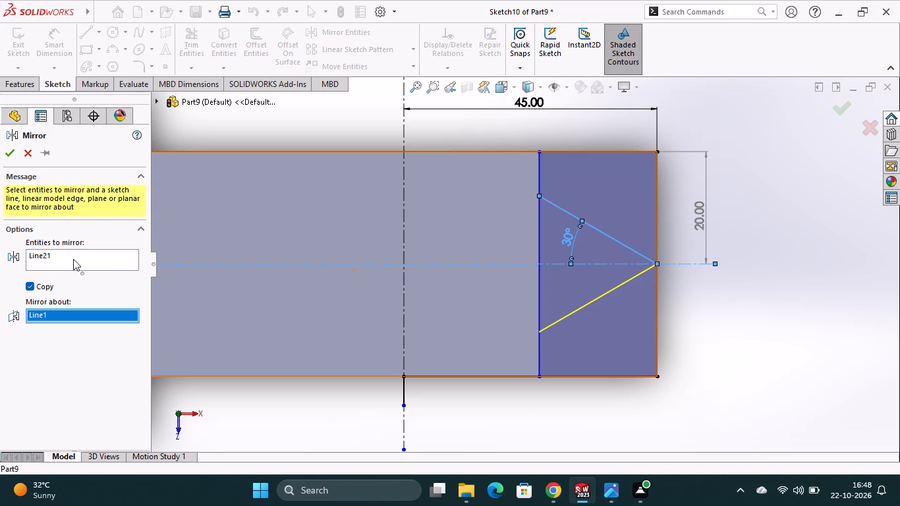
left_click(8, 148)
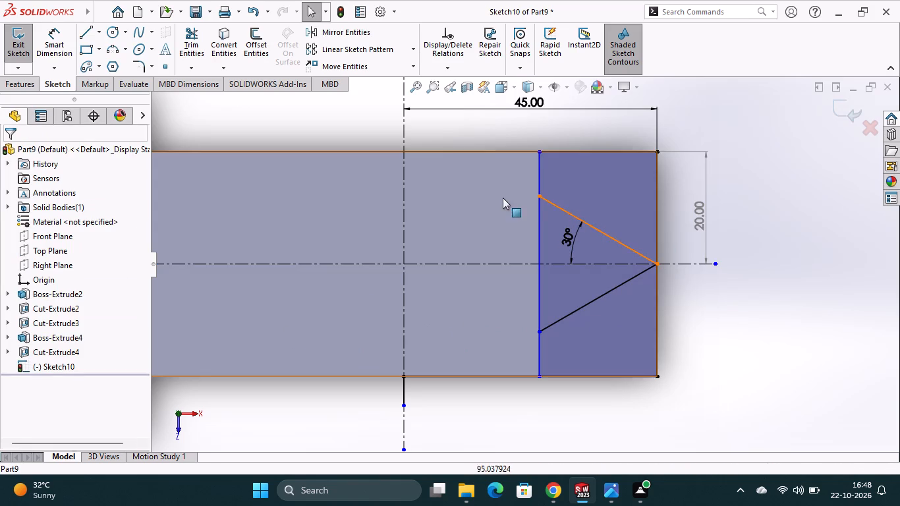
left_click(696, 324)
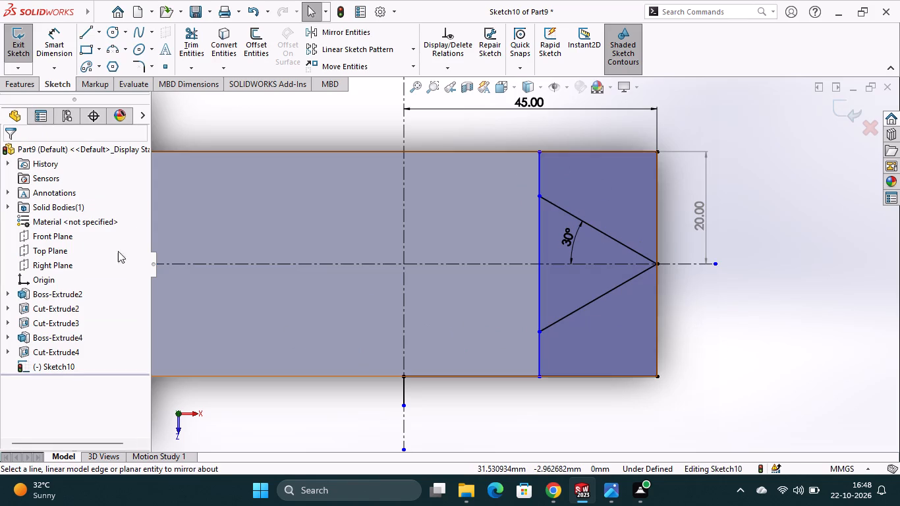
Extrude-cut the two tip regions outside the triangle, blind 60 mm deep, leaving the triangular point.
middle_click_drag(733, 373, 733, 343)
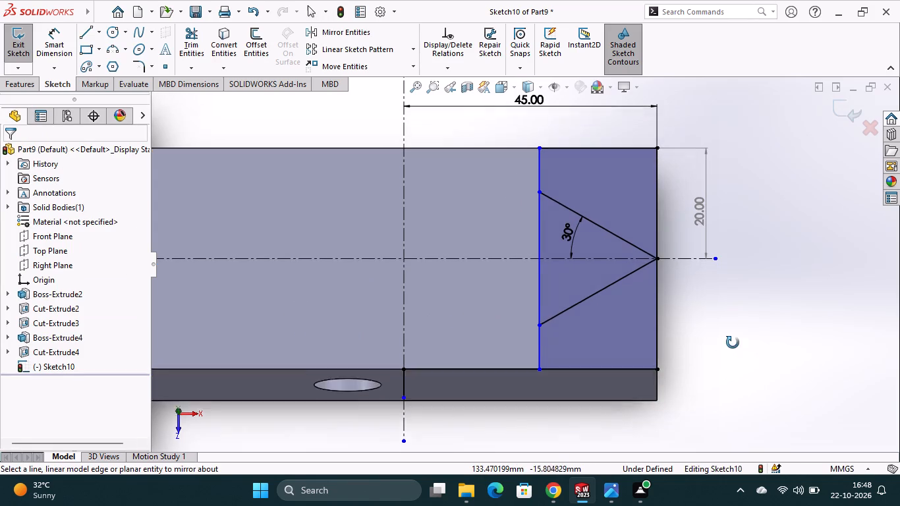
middle_click_drag(733, 343, 733, 329)
middle_click_drag(733, 329, 739, 351)
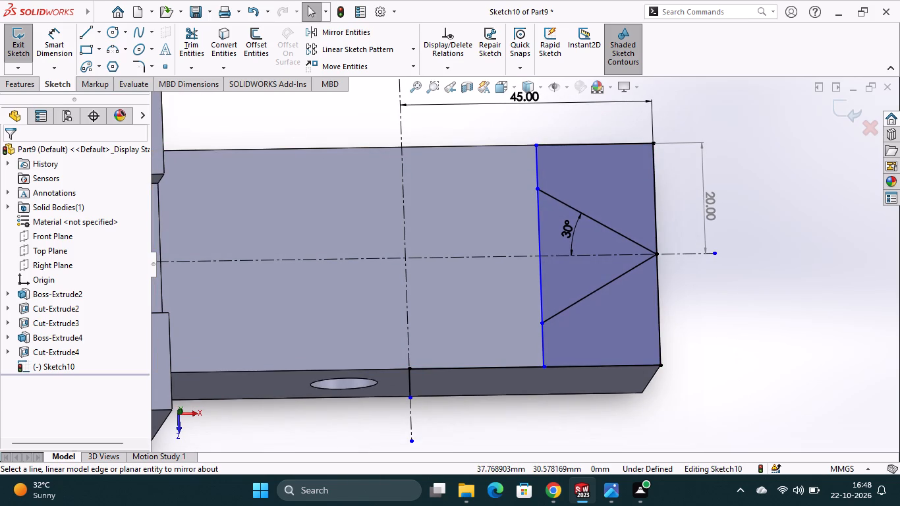
left_click(22, 86)
left_click(194, 54)
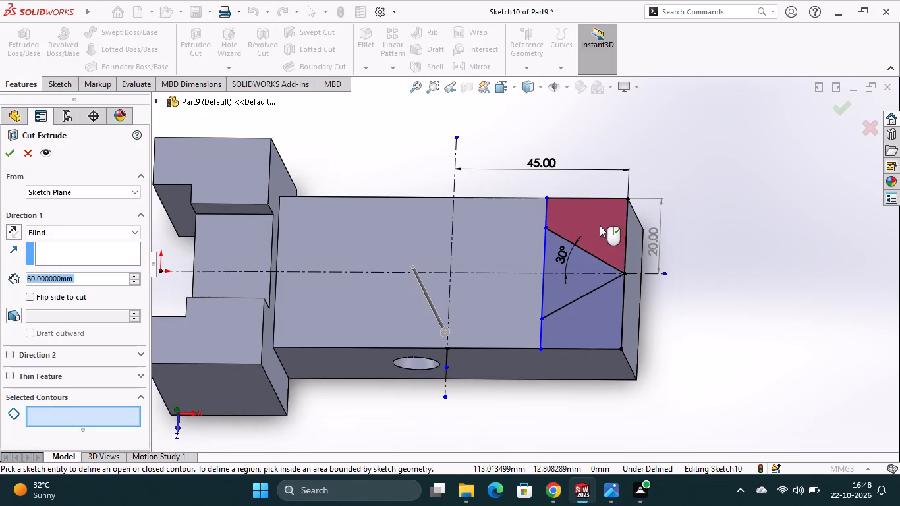
left_click(600, 225)
left_click(597, 323)
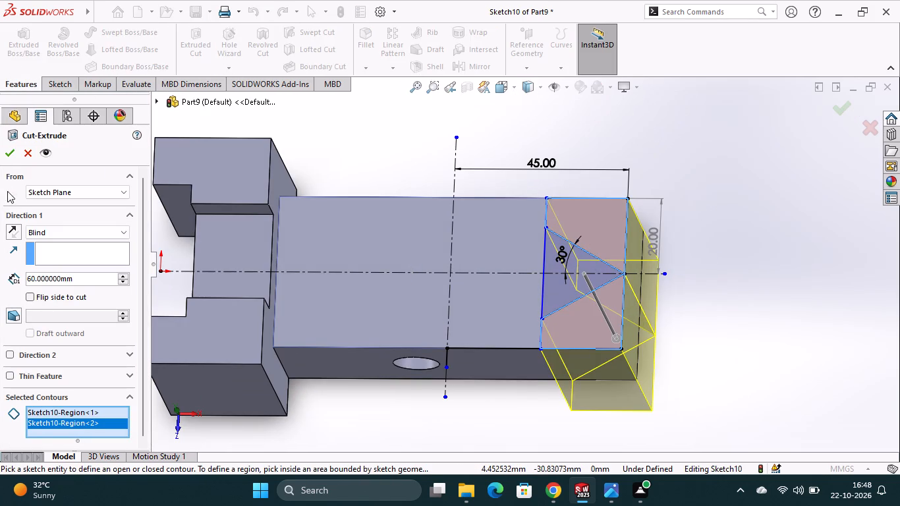
left_click(8, 155)
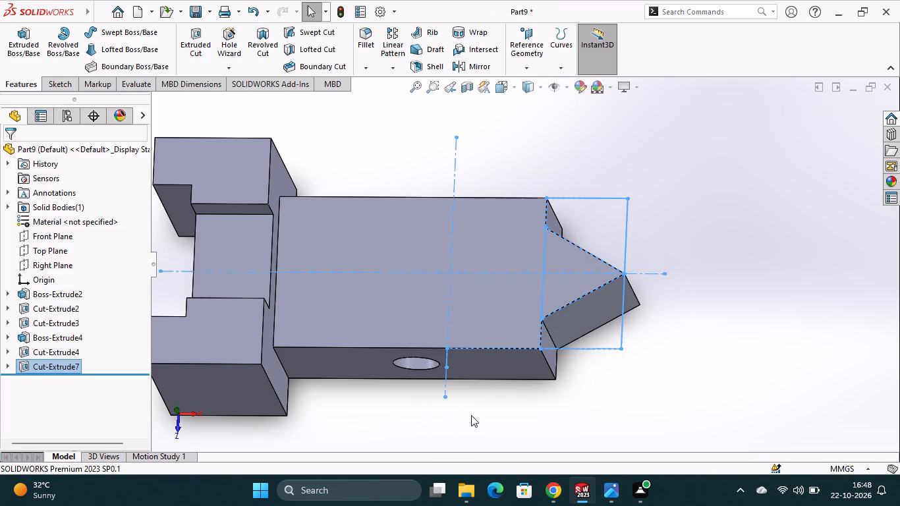
left_click(472, 414)
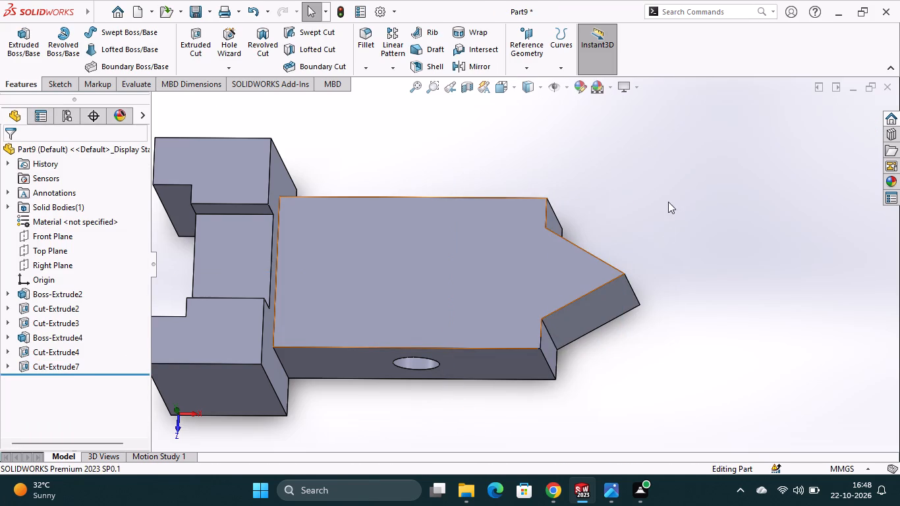
Start a sketch on the boss's top face and draw a vertical line about 24 mm long joining the triangular tip's two base corners.
middle_click_drag(668, 202, 690, 237)
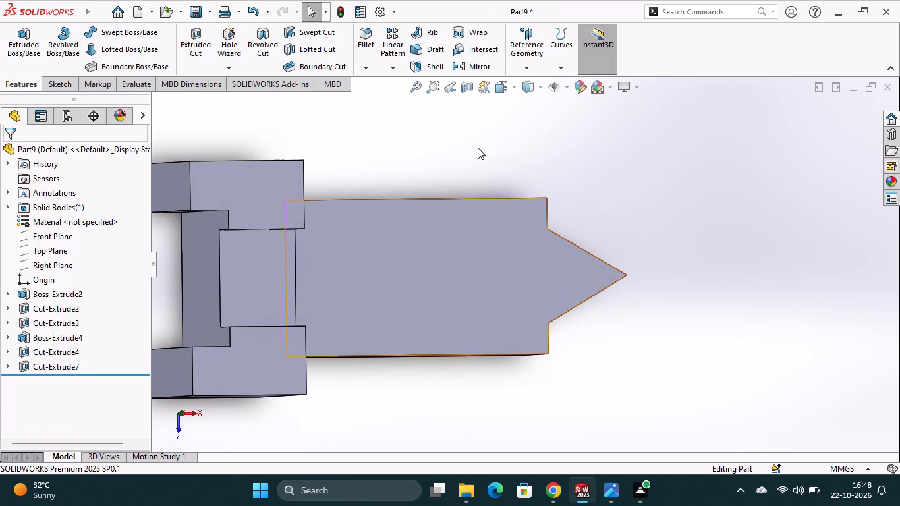
left_click(472, 294)
left_click(528, 254)
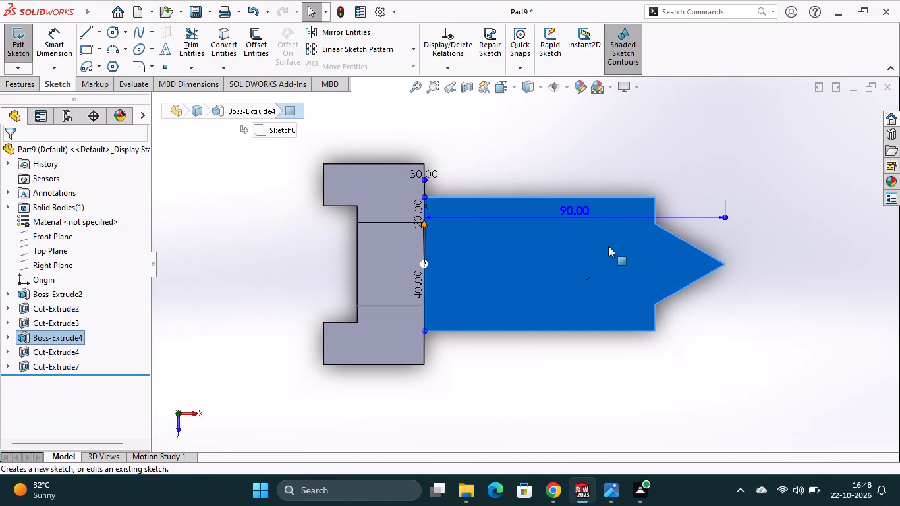
left_click(86, 35)
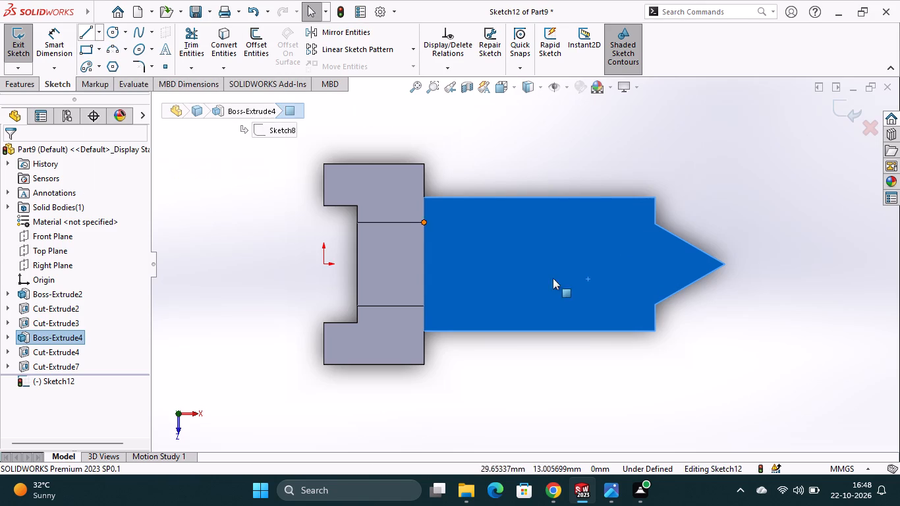
left_click(655, 224)
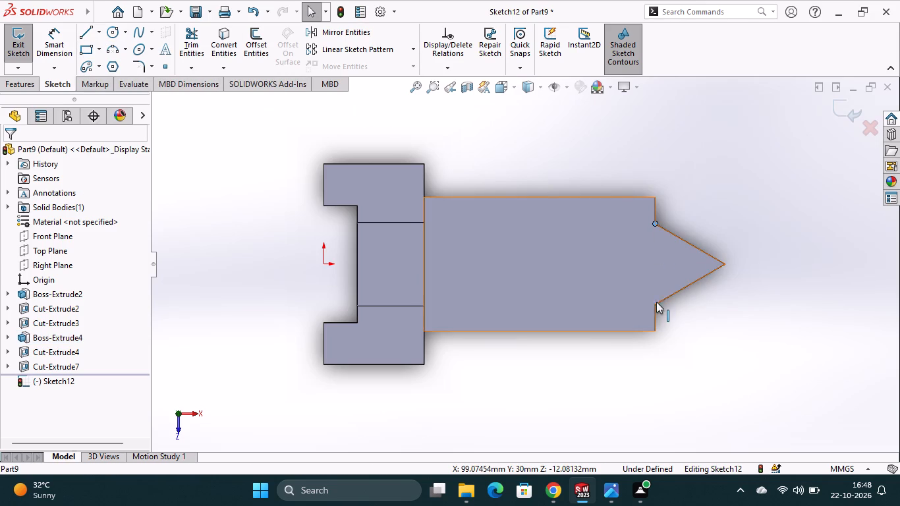
left_click(654, 304)
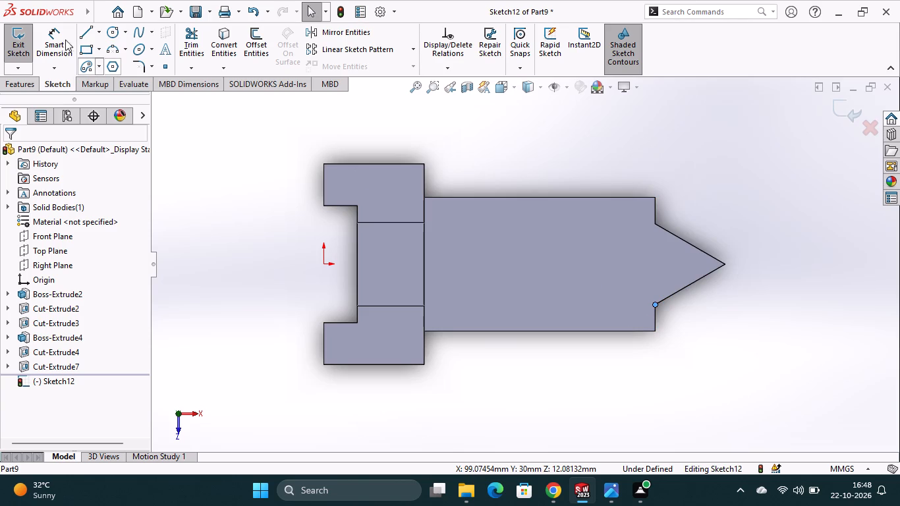
left_click(82, 36)
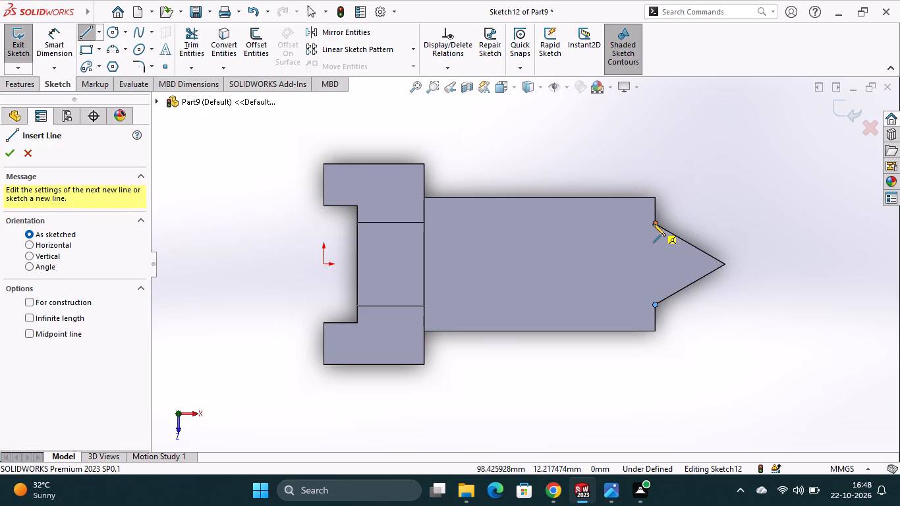
left_click(653, 223)
left_click(656, 304)
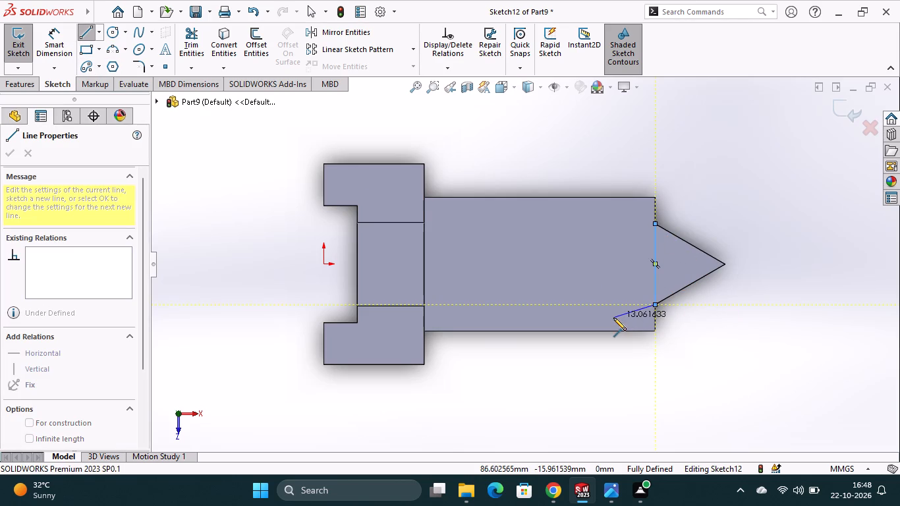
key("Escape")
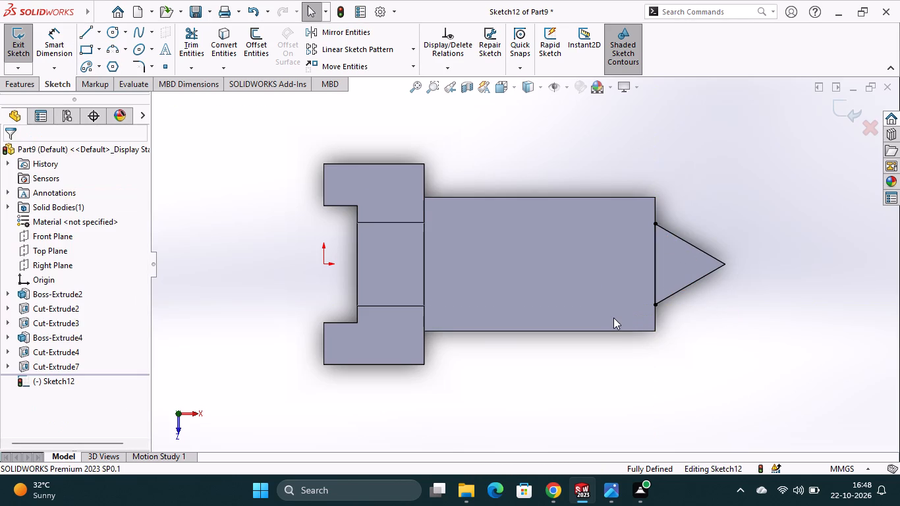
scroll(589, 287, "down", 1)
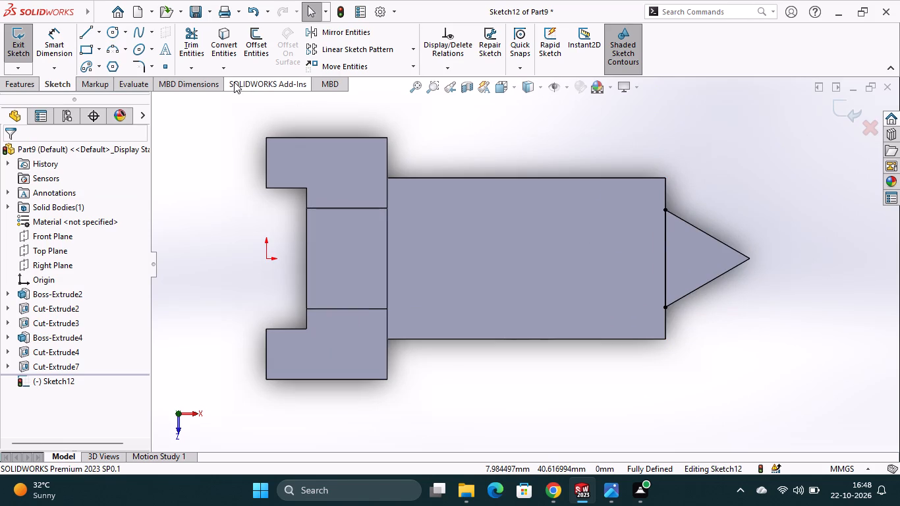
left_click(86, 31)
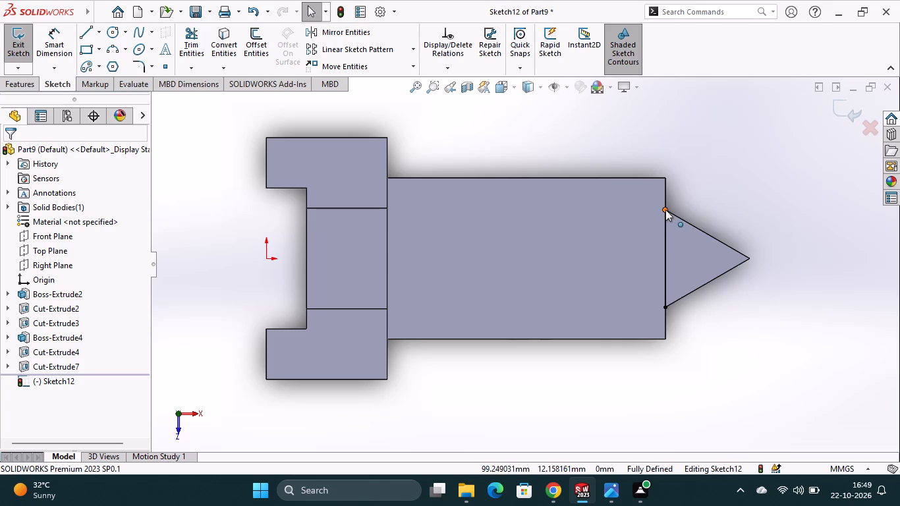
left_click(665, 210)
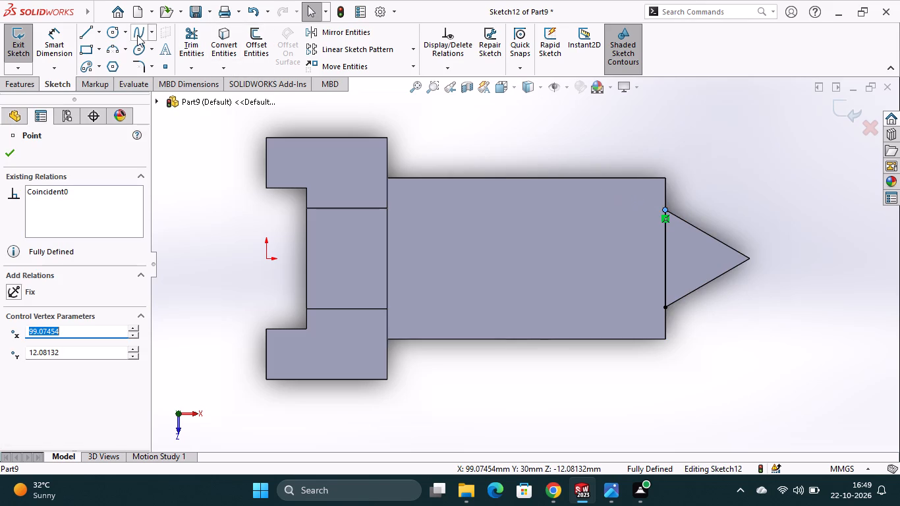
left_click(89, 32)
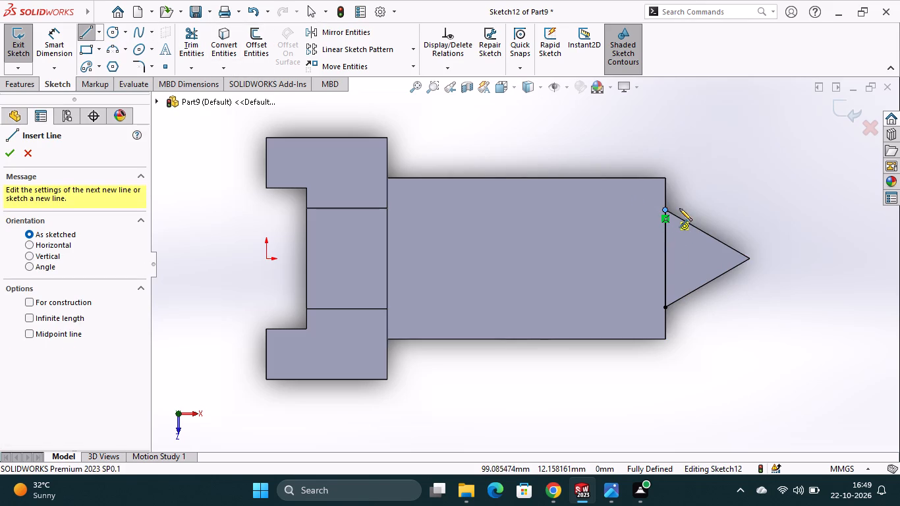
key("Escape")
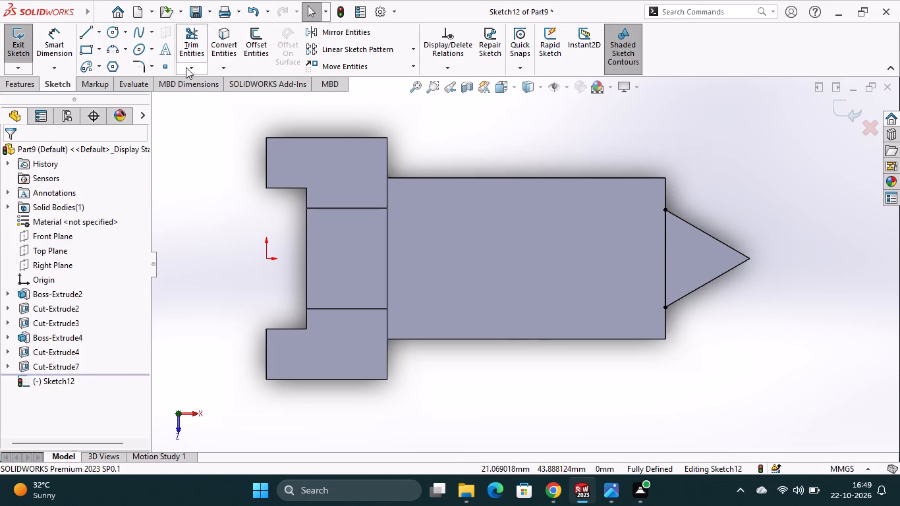
Convert the triangular tip's two sloped edges into sketch lines.
left_click(227, 38)
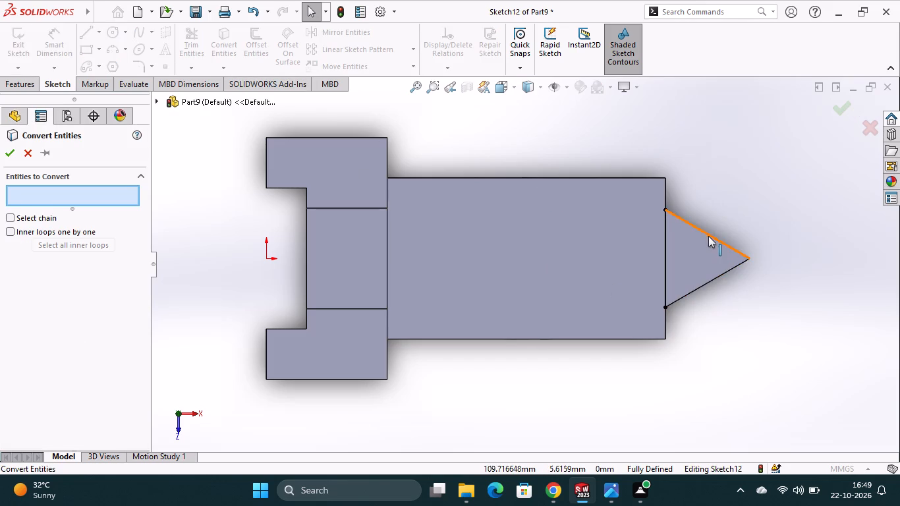
left_click(708, 236)
left_click(707, 285)
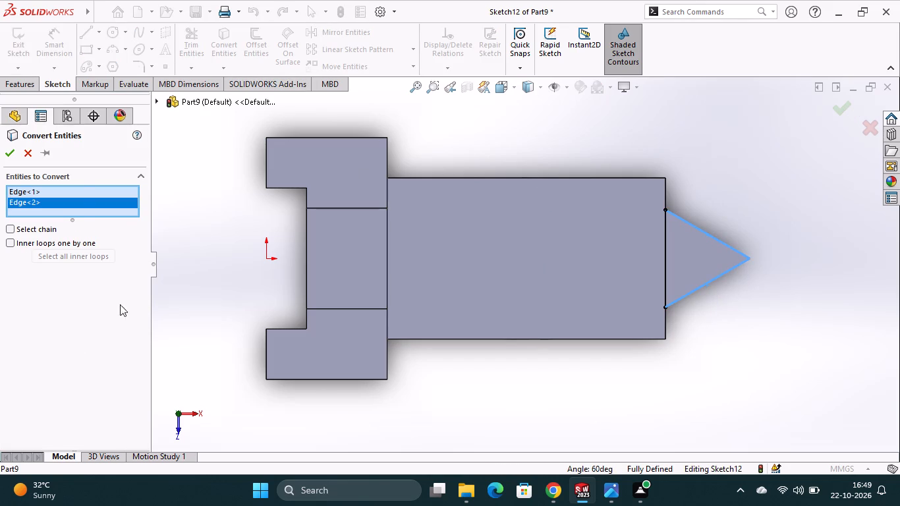
left_click(16, 152)
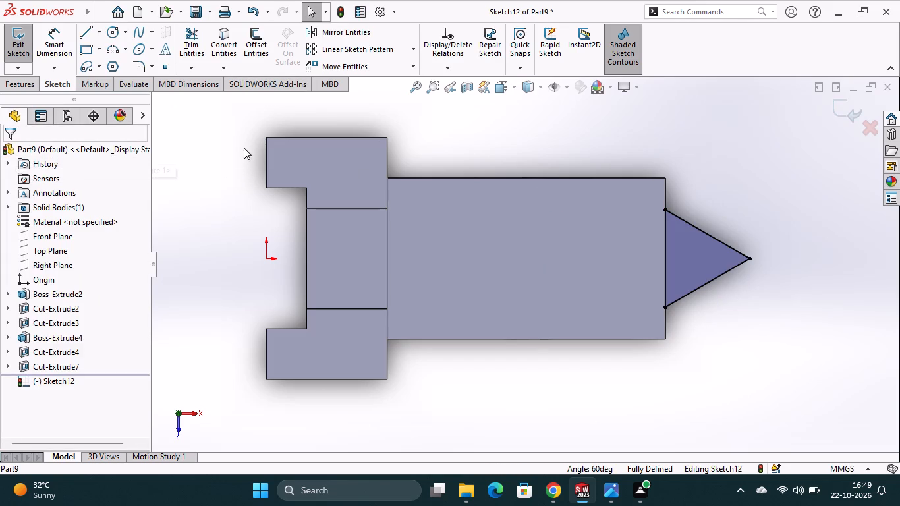
Draw a vertical guide line across the boss behind the tip, running past both of the boss's long edges.
left_click(192, 68)
left_click(191, 167)
left_click(85, 31)
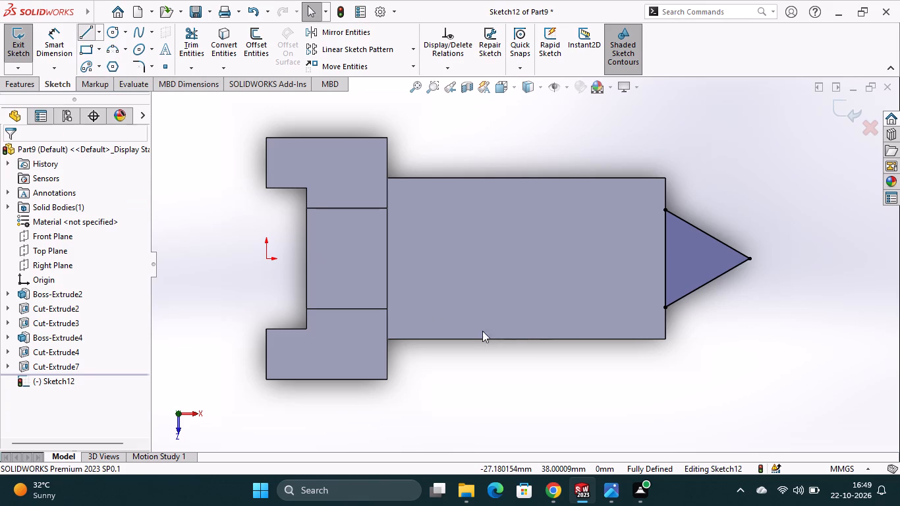
left_click(591, 142)
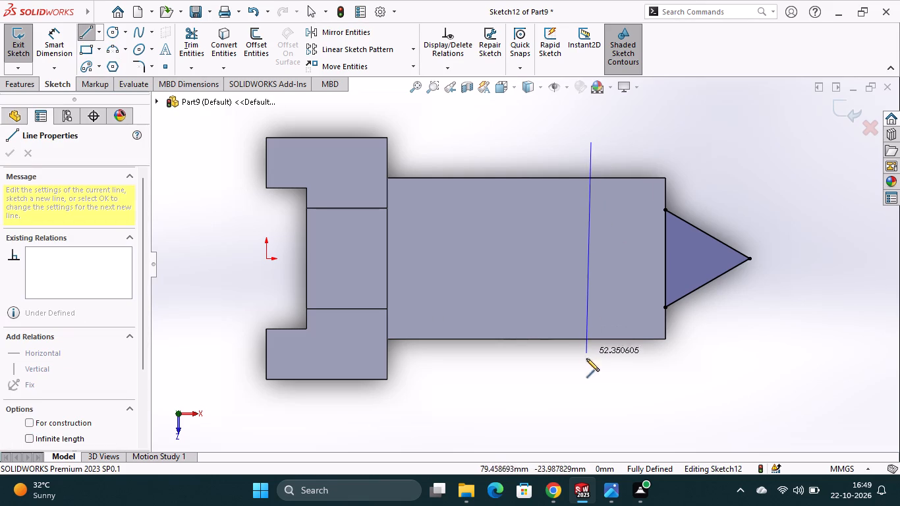
left_click(594, 372)
key("Escape")
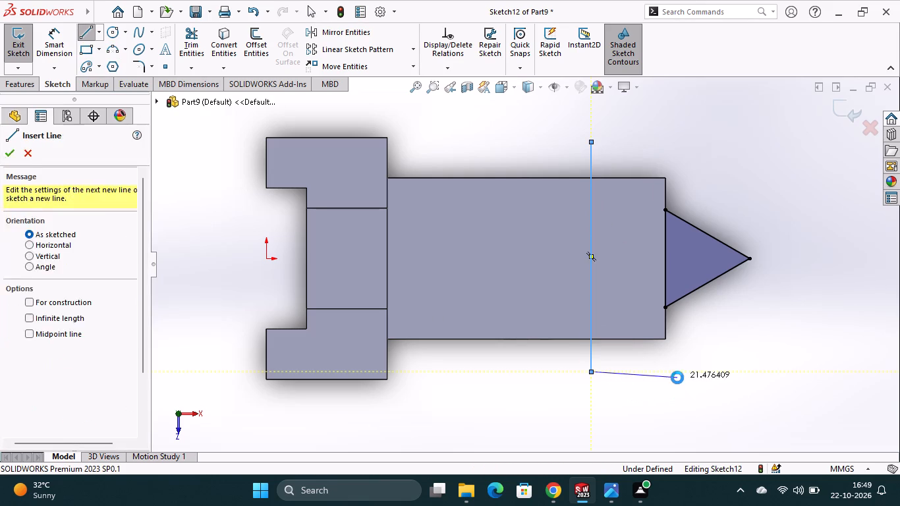
Extend both converted sloped lines back to the vertical guide line.
left_click(184, 69)
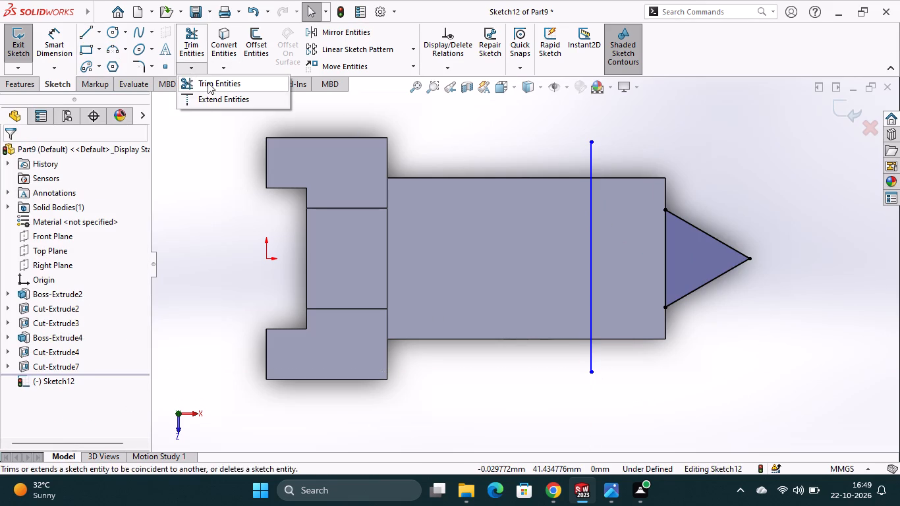
left_click(208, 99)
left_click(698, 227)
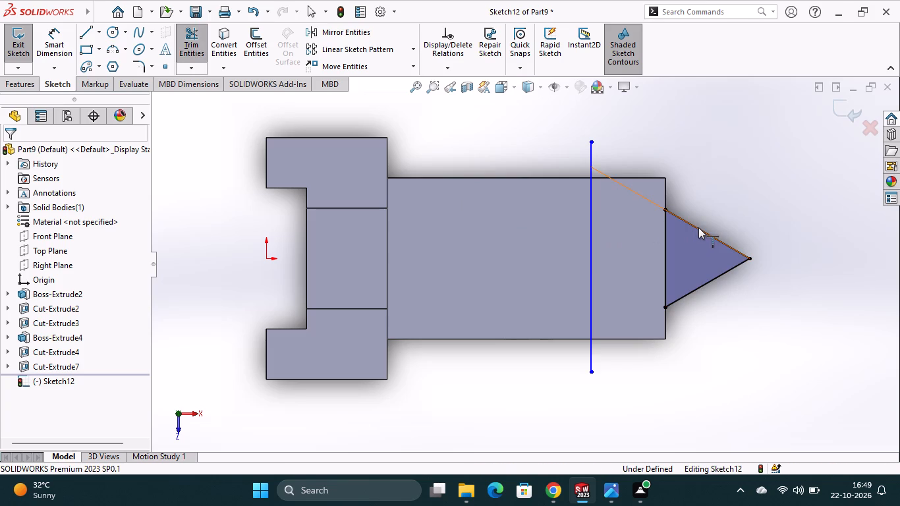
left_click(698, 289)
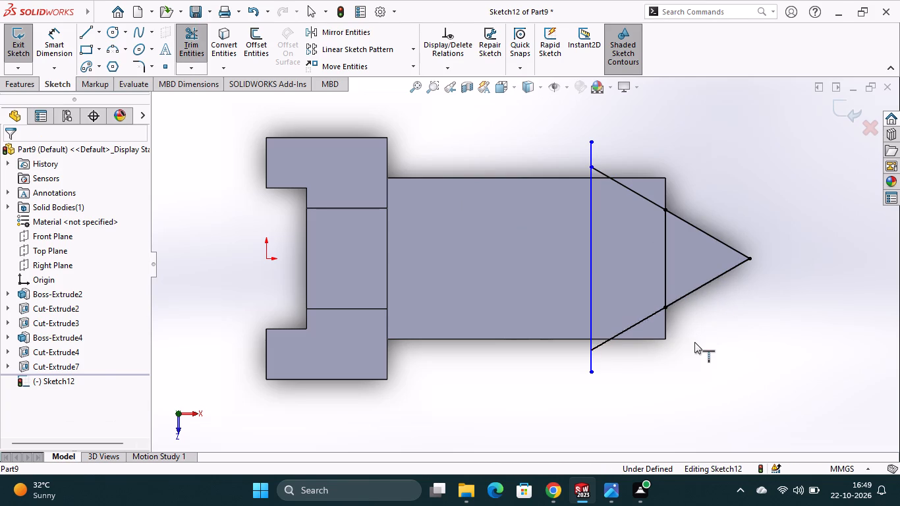
left_click(695, 347)
key("Escape")
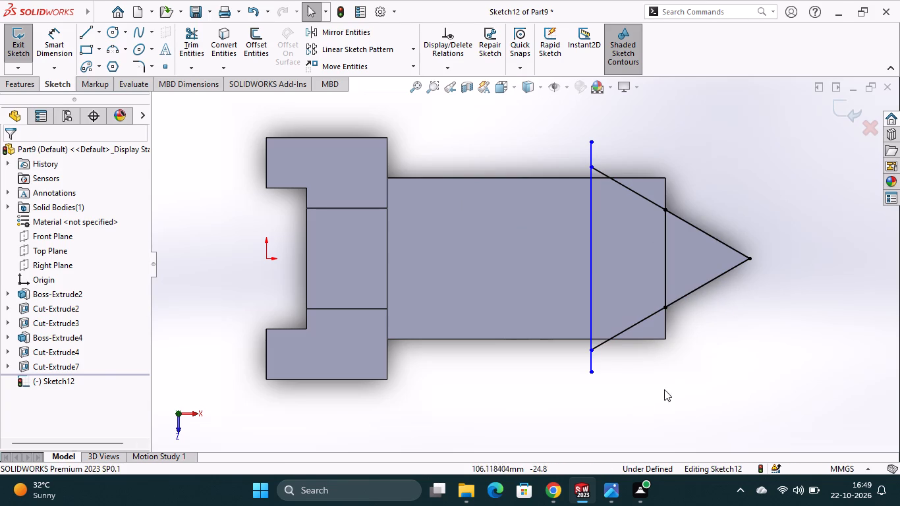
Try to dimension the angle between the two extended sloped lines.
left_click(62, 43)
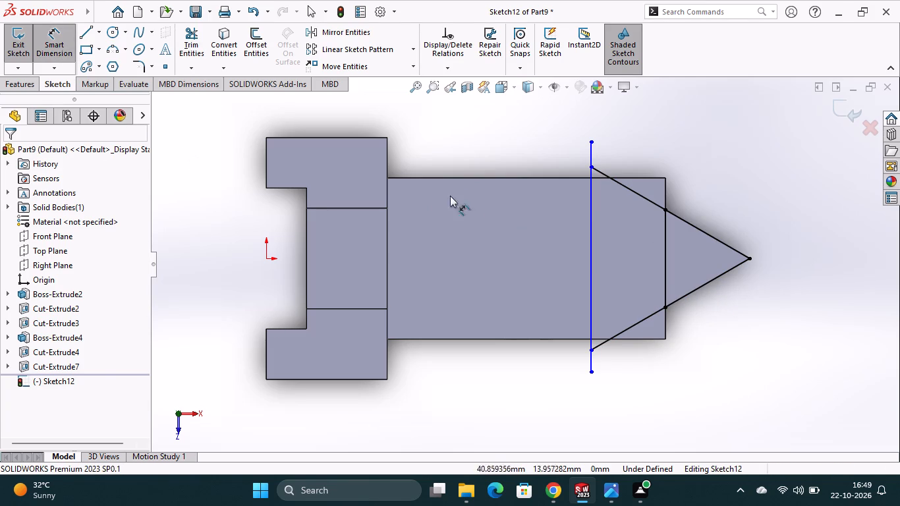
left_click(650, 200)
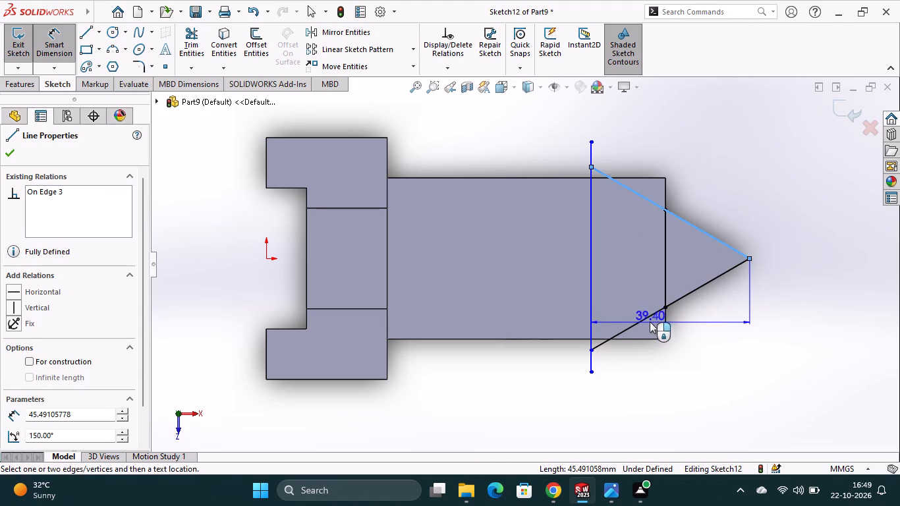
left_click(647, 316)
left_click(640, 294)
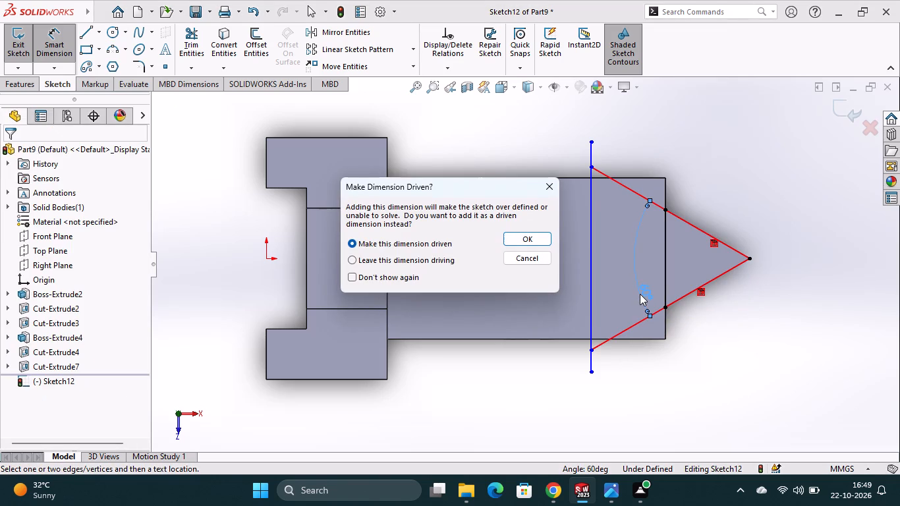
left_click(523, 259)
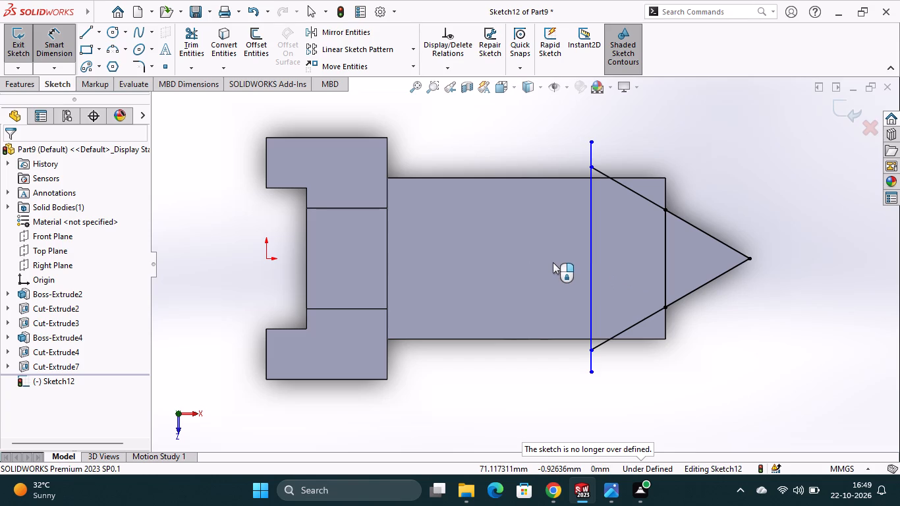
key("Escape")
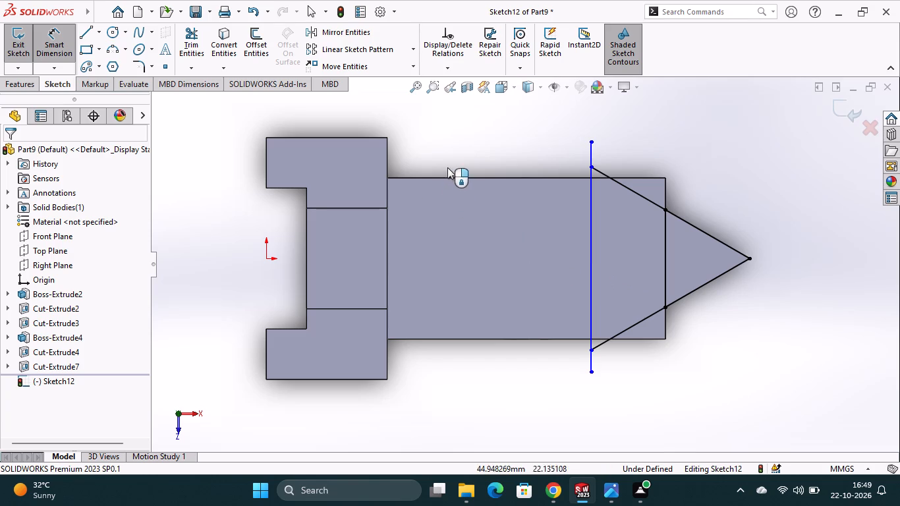
Draw a 40 mm vertical line joining the points where the sloped lines cross the boss's two long edges.
scroll(452, 160, "down", 1)
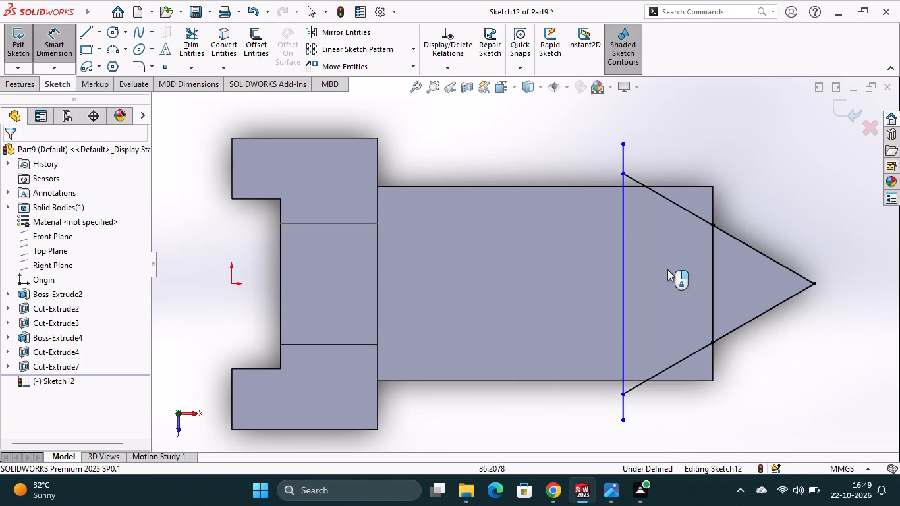
left_click(87, 33)
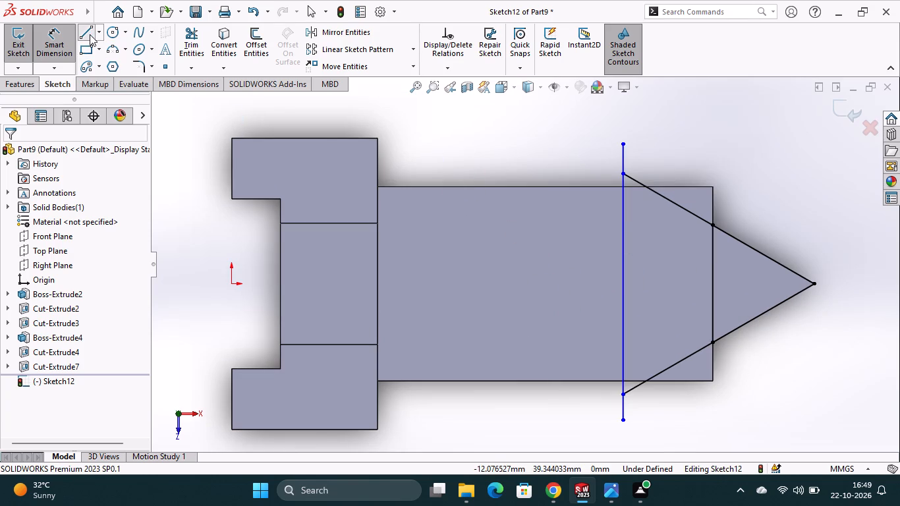
left_click(646, 186)
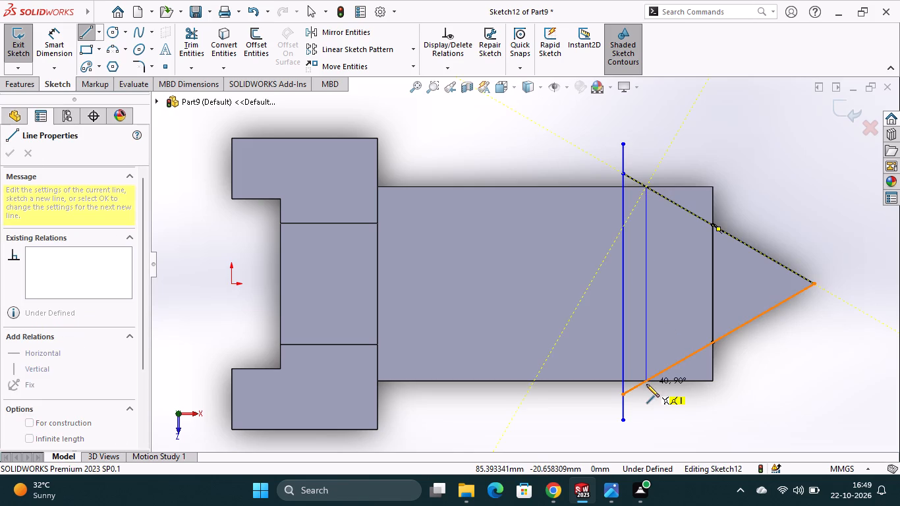
left_click(646, 381)
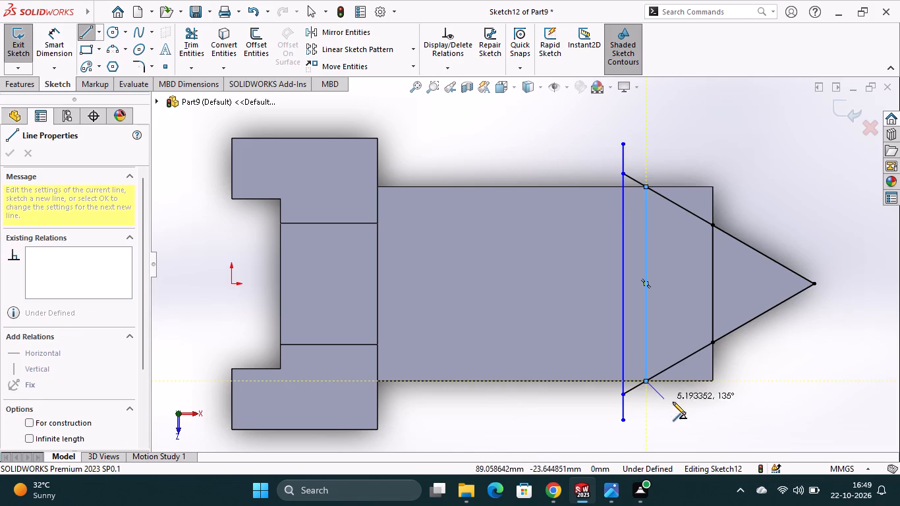
key("Escape")
Examine up close where the 40 mm vertical line, the sloped line and the boss's long edge meet.
scroll(661, 185, "down", 2)
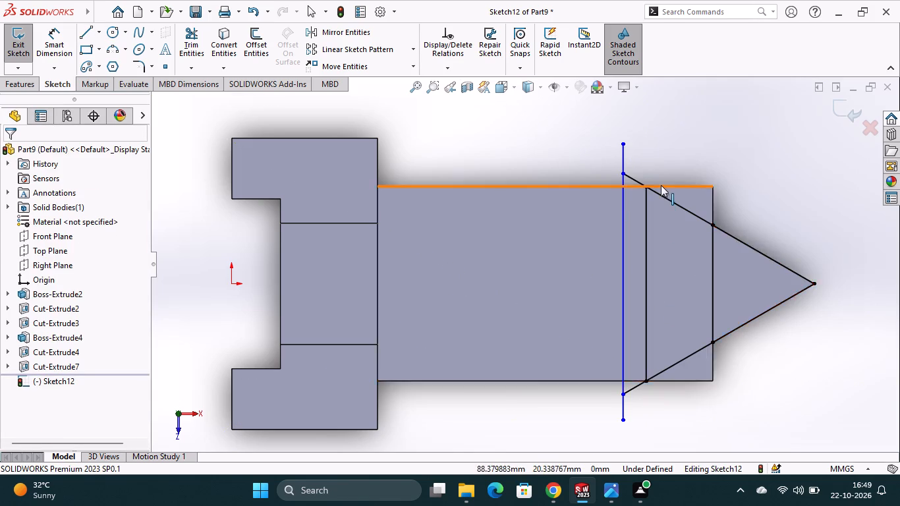
scroll(661, 185, "down", 7)
scroll(571, 269, "down", 7)
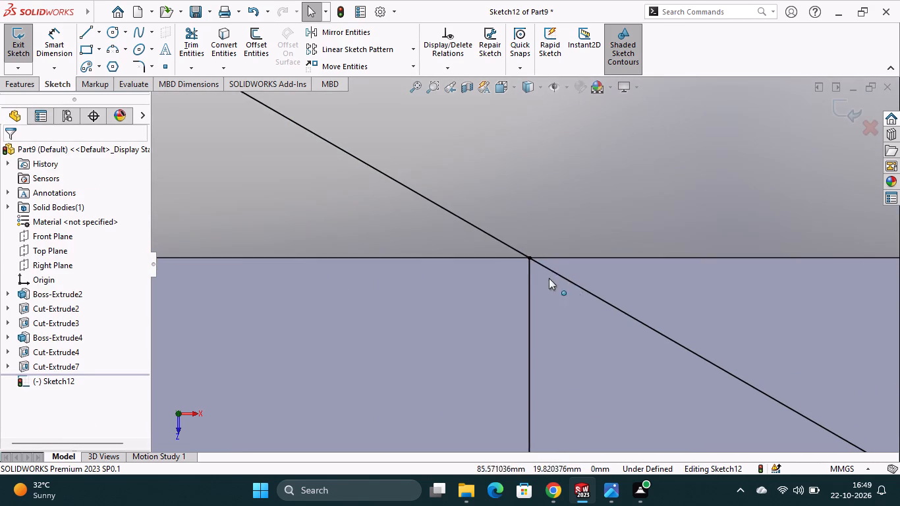
scroll(532, 264, "down", 5)
scroll(524, 254, "up", 8)
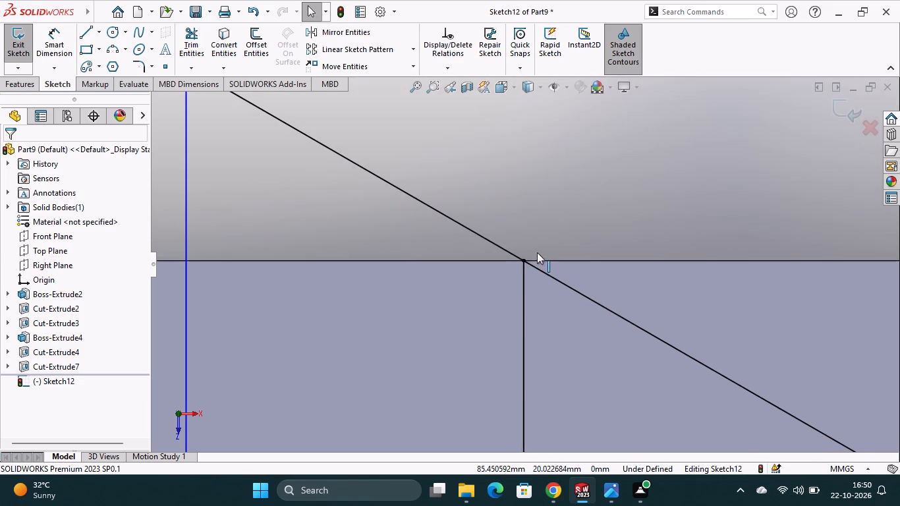
scroll(500, 245, "up", 3)
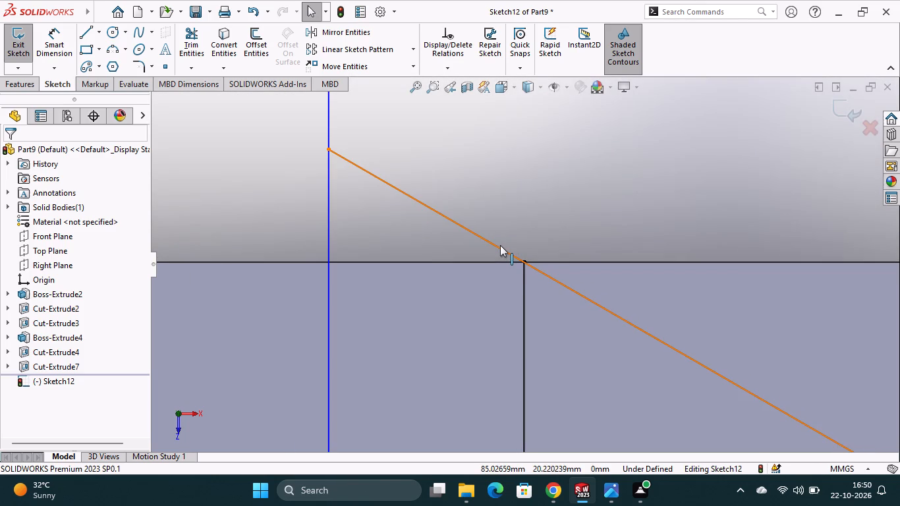
scroll(500, 245, "up", 6)
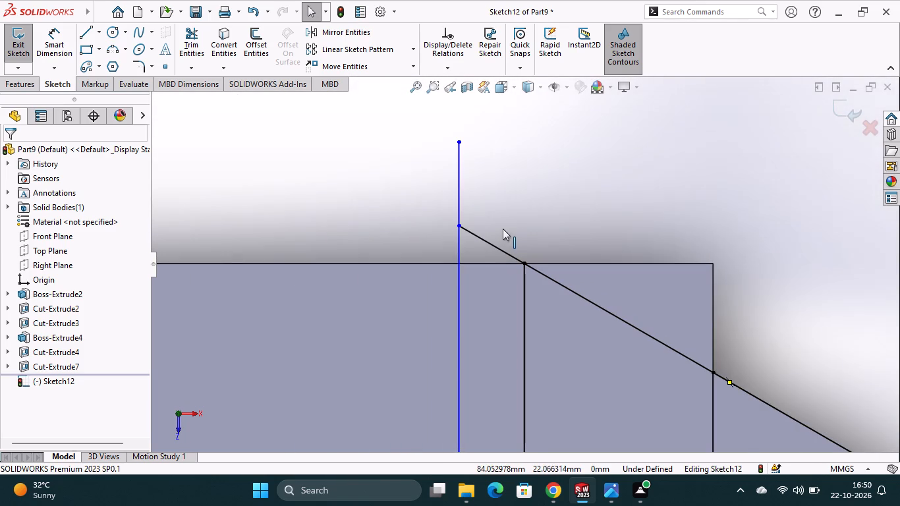
Trim away the vertical guide line and the sloped lines' ends beyond the boss's edges, leaving a closed triangle.
left_click(192, 43)
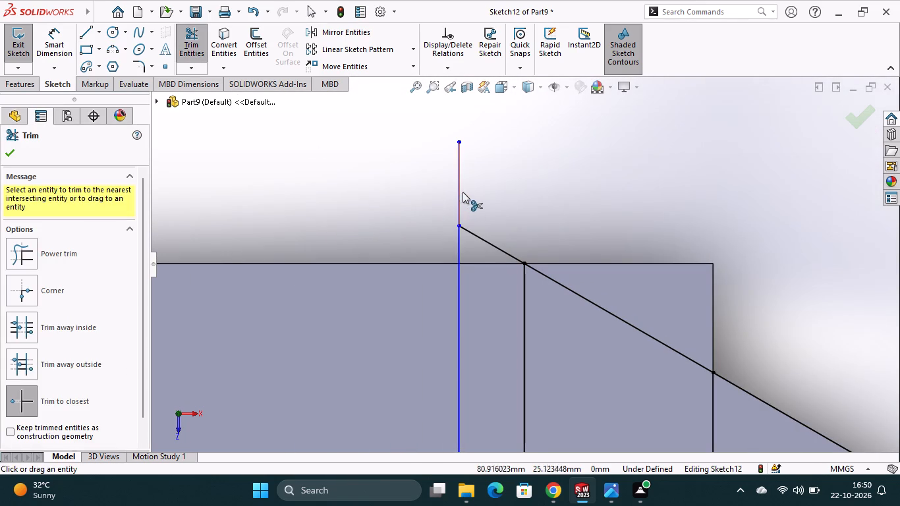
left_click(459, 192)
left_click(477, 235)
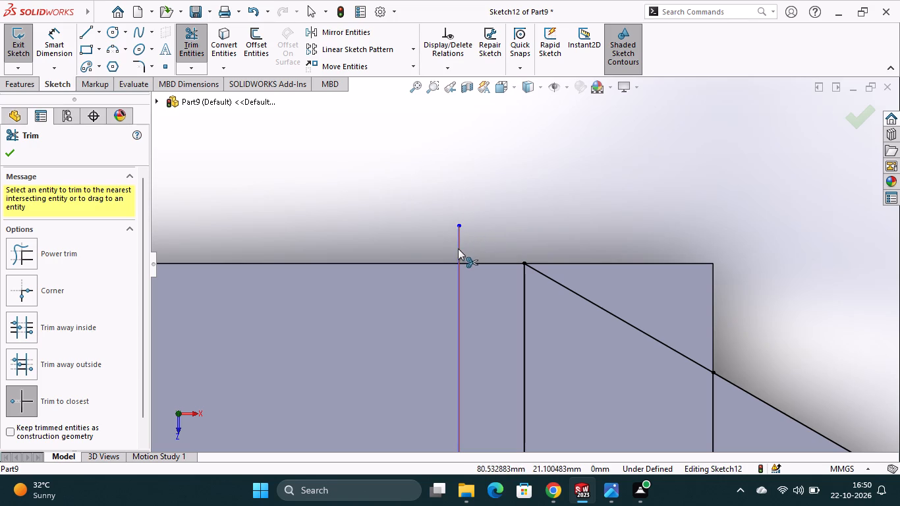
left_click(458, 248)
scroll(480, 304, "up", 9)
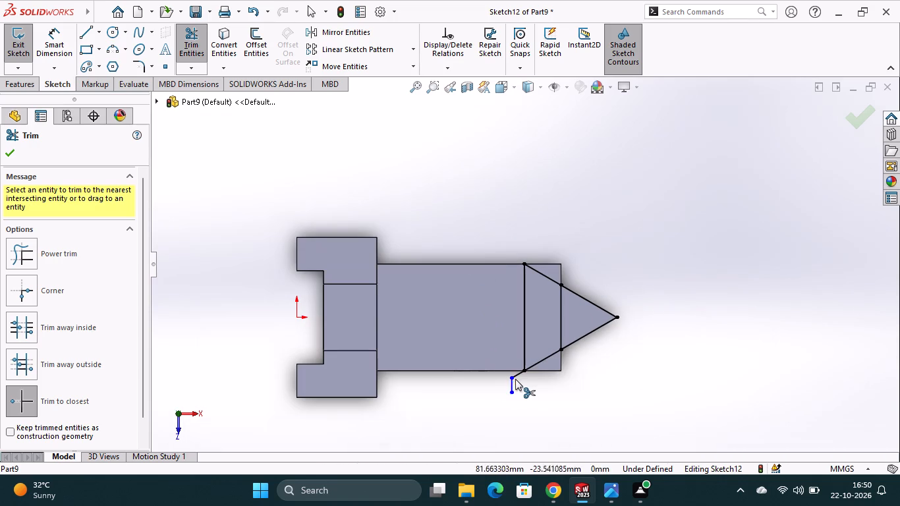
left_click(516, 378)
left_click(513, 385)
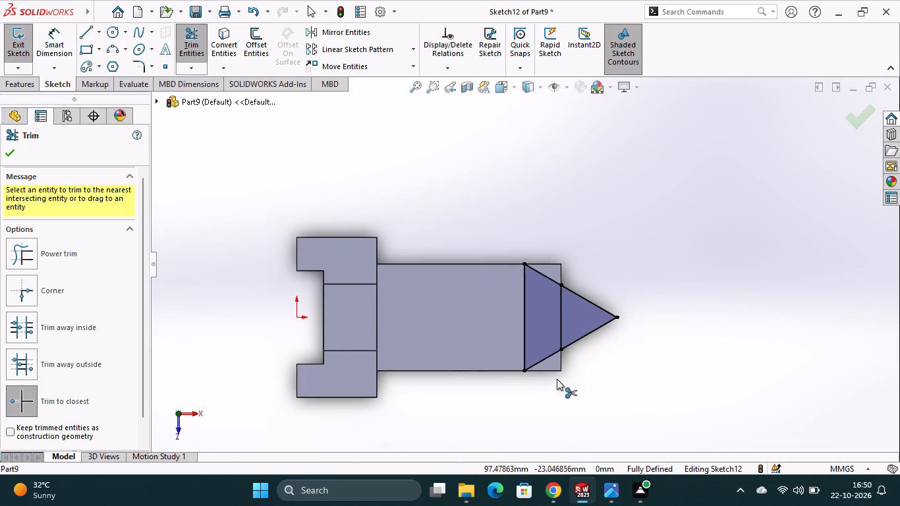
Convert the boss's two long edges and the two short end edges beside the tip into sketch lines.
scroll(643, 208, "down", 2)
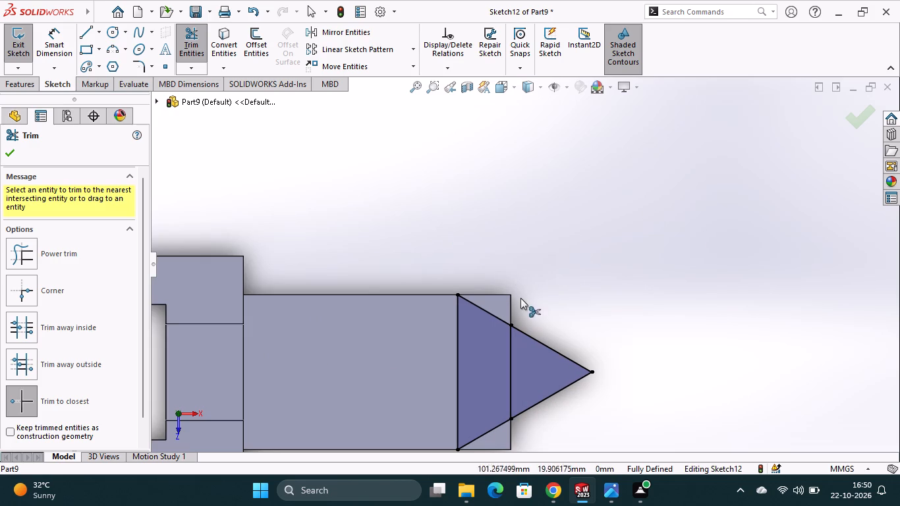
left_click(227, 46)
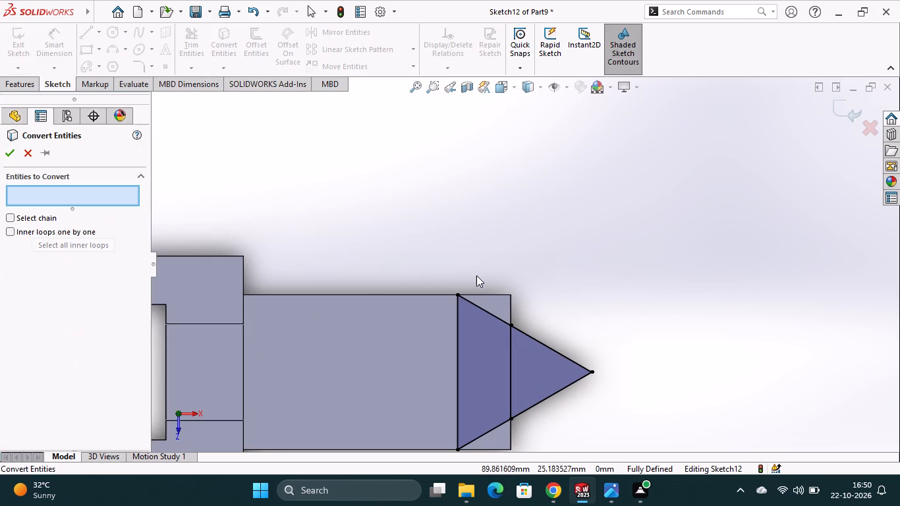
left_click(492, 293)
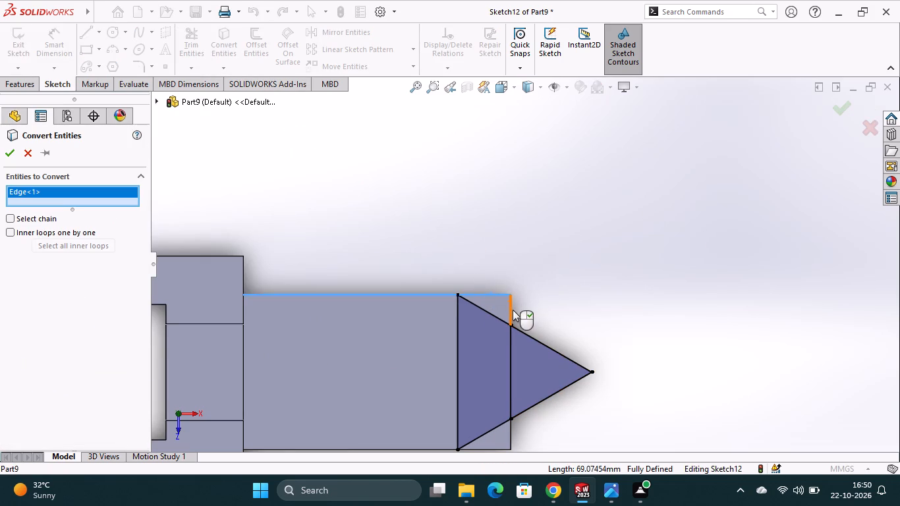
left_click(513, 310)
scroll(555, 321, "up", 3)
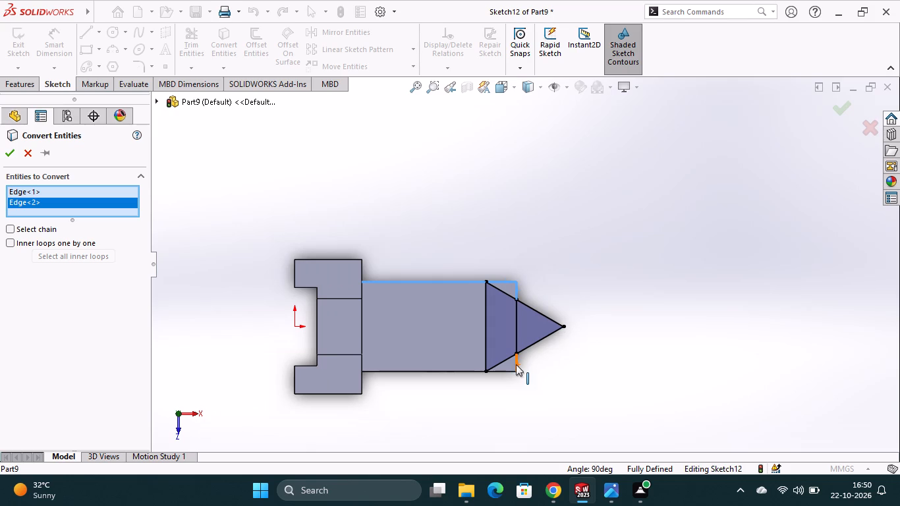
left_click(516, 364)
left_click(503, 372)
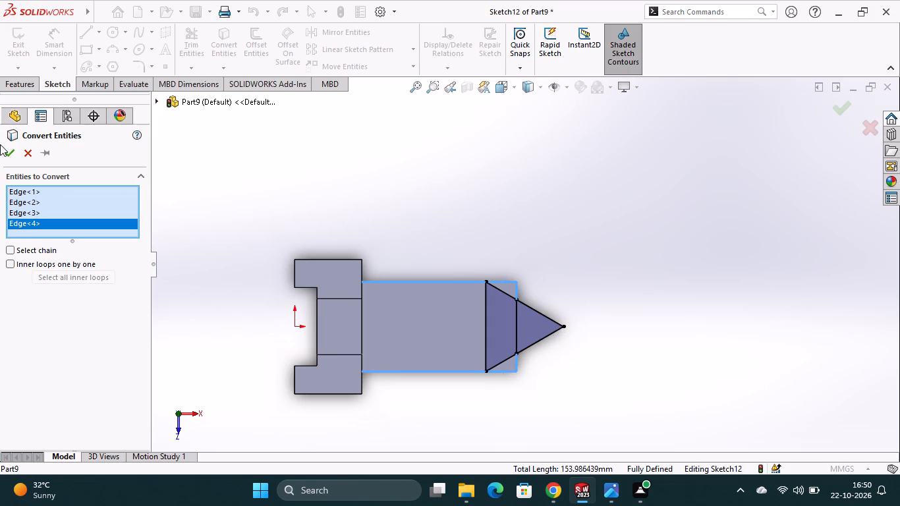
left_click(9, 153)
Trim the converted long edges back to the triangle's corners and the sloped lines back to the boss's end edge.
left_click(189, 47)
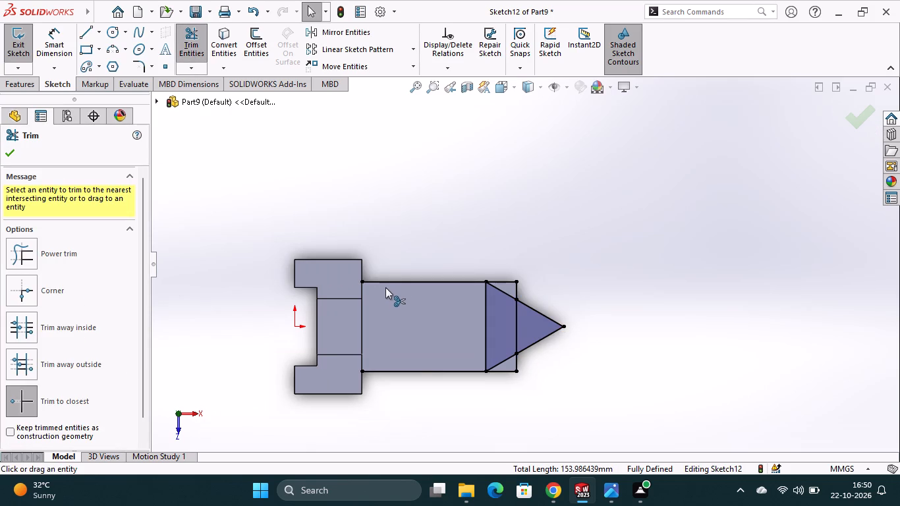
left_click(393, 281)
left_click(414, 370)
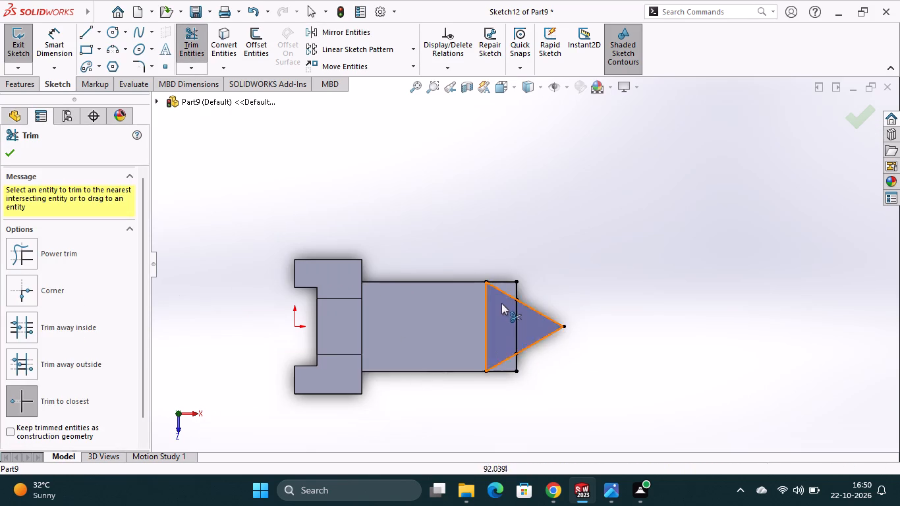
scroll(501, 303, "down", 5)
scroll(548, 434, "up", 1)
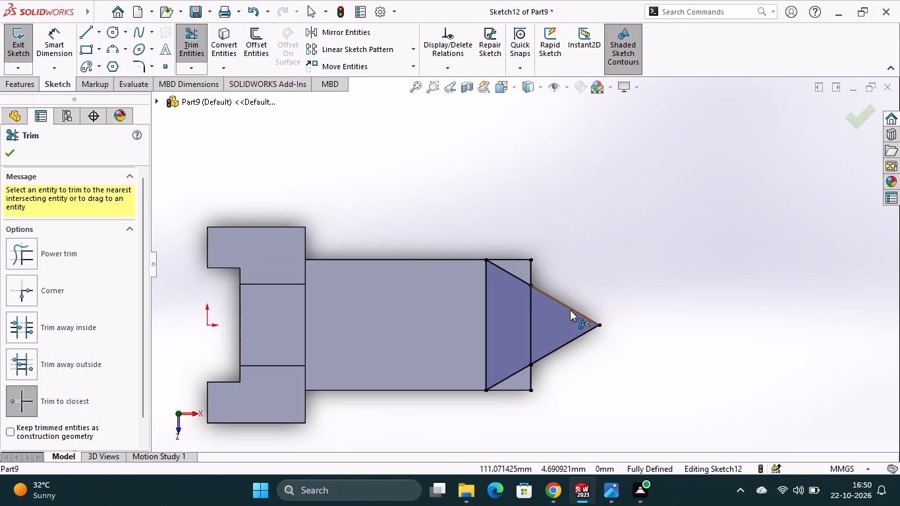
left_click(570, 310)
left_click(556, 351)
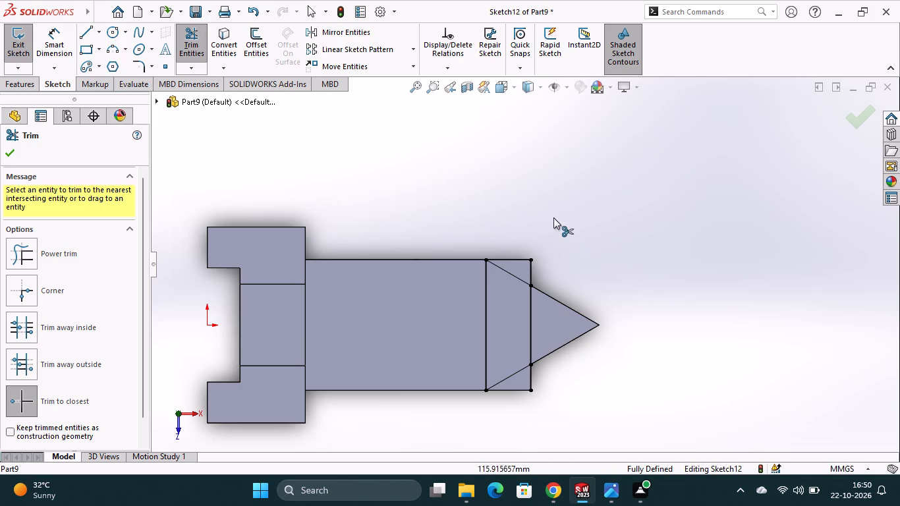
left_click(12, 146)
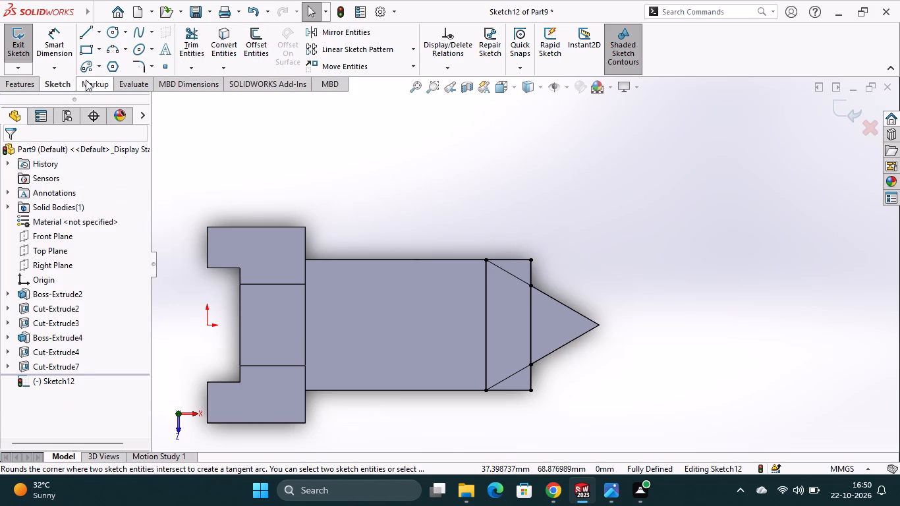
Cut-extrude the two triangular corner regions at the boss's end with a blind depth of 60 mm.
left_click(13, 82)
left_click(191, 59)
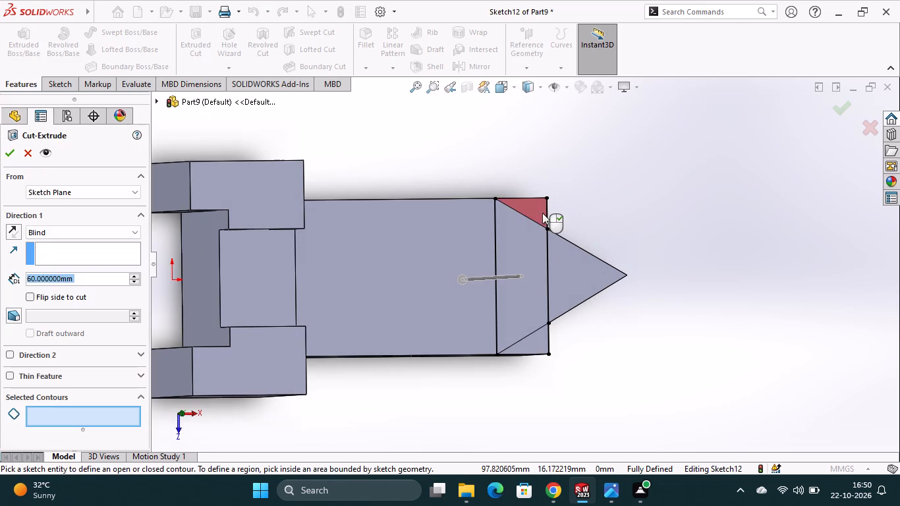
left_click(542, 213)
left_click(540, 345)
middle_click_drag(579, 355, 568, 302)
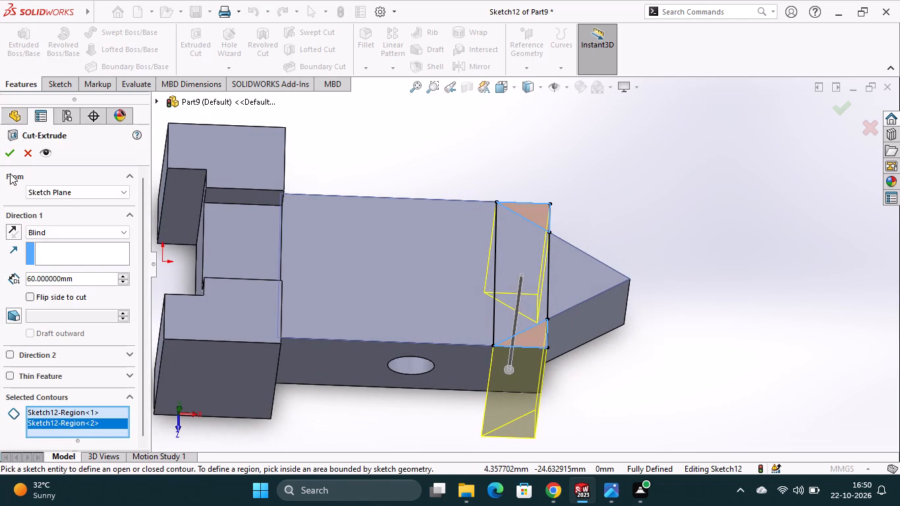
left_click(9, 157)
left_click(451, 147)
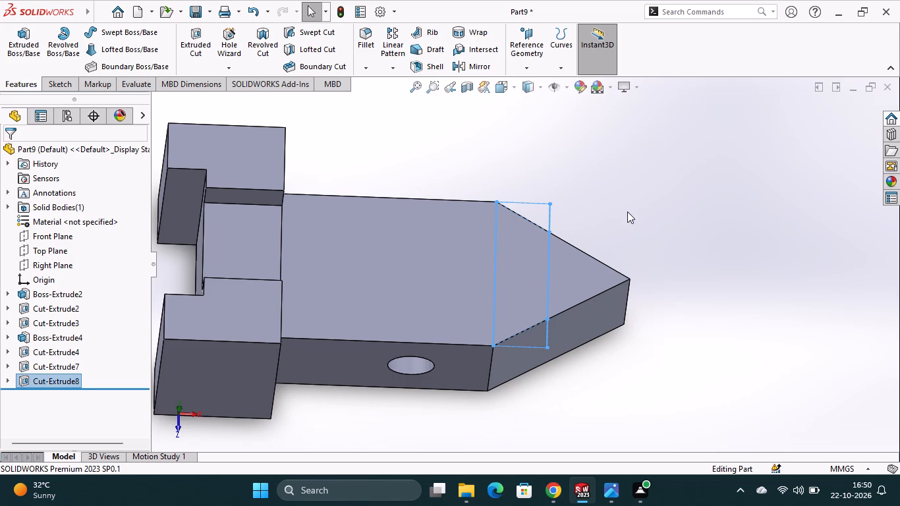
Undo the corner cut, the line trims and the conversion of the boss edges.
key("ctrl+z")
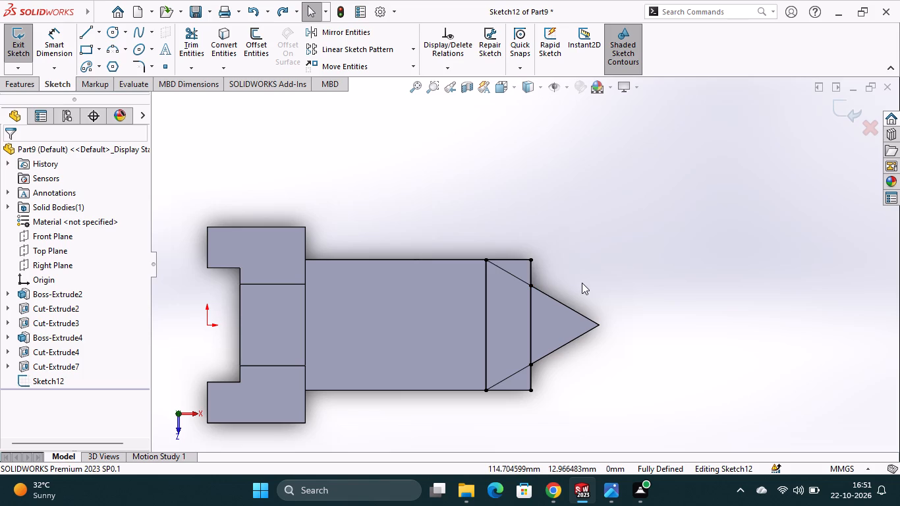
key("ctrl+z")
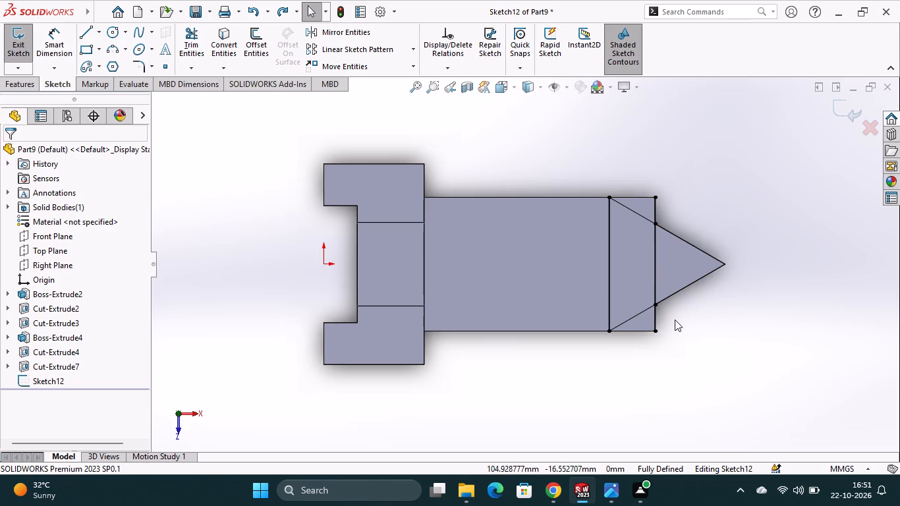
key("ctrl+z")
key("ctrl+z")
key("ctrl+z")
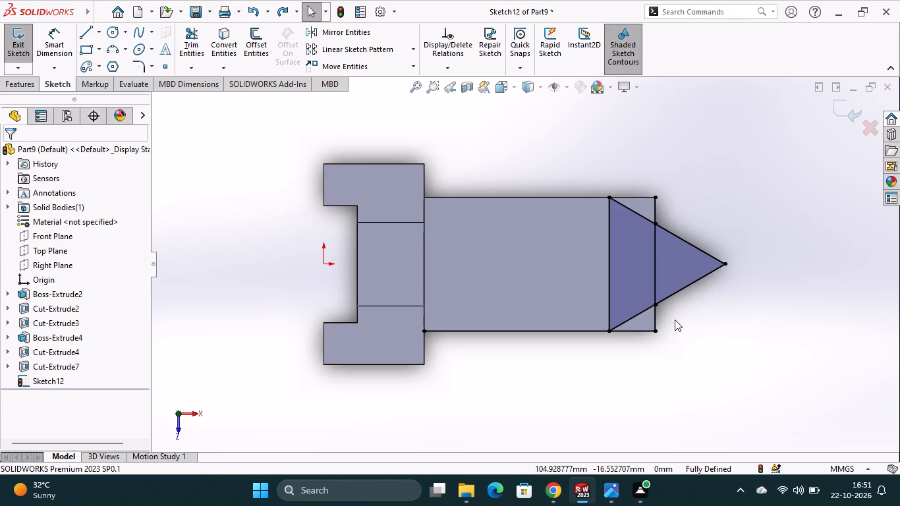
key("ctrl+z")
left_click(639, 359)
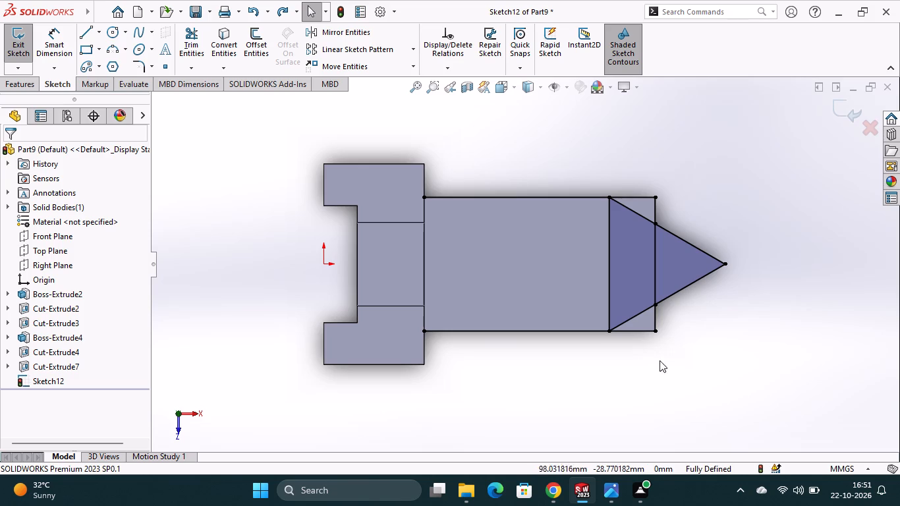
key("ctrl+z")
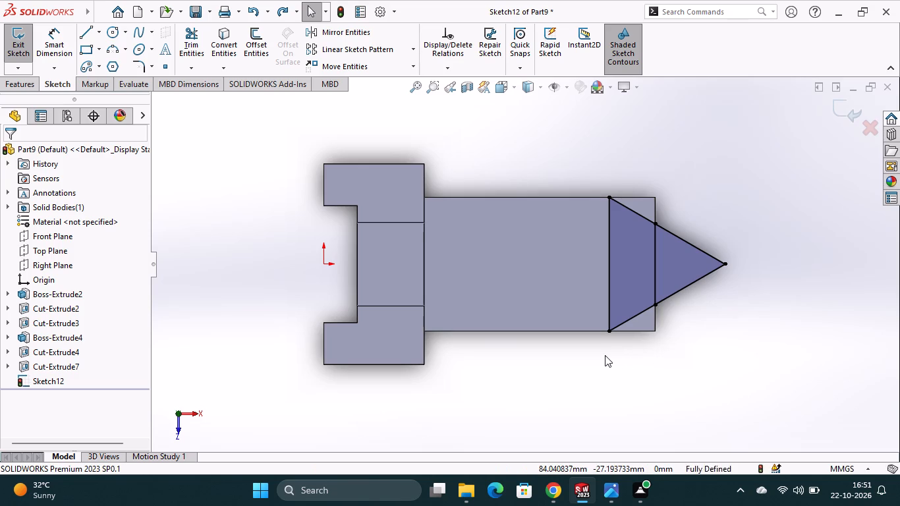
Undo the trims that formed the triangle and the 40 mm vertical line, restoring the guide line and full sloped lines.
key("ctrl+z")
left_click(716, 387)
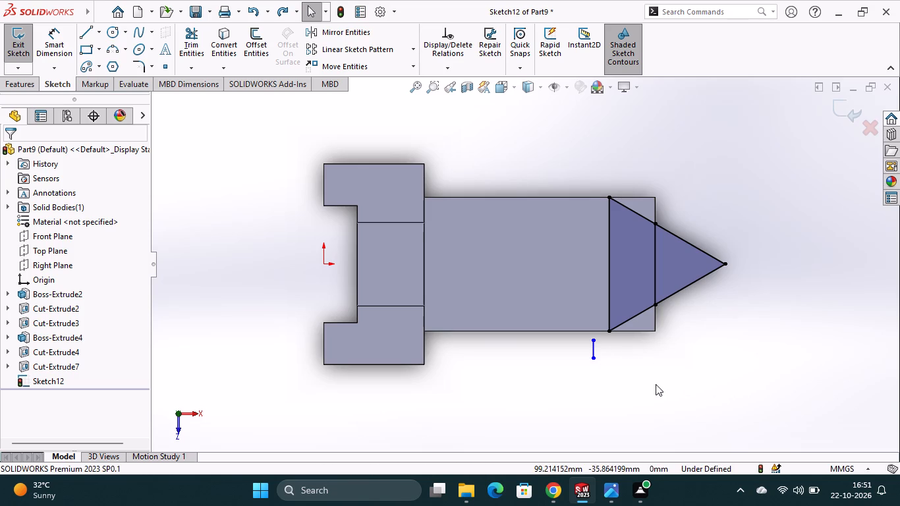
scroll(731, 383, "up", 1)
middle_click_drag(731, 383, 724, 284)
scroll(731, 383, "down", 1)
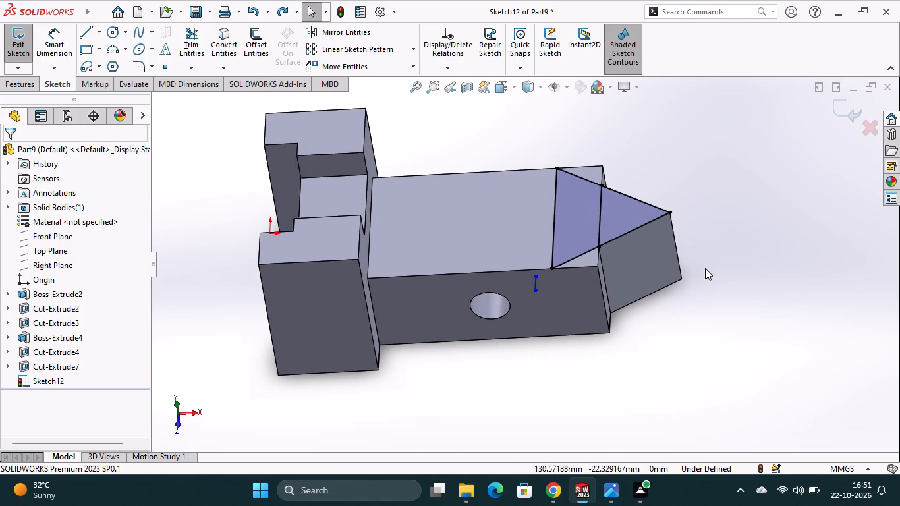
key("ctrl+z")
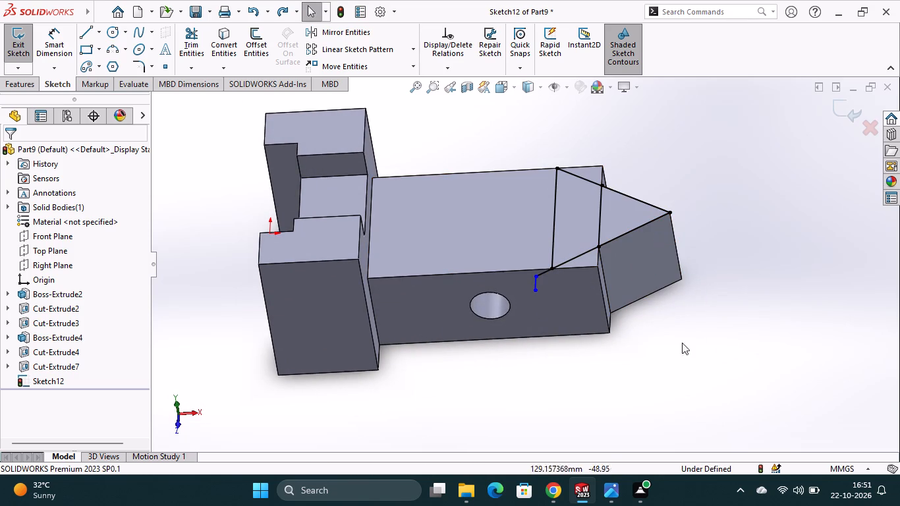
key("ctrl+z")
key("ctrl+z")
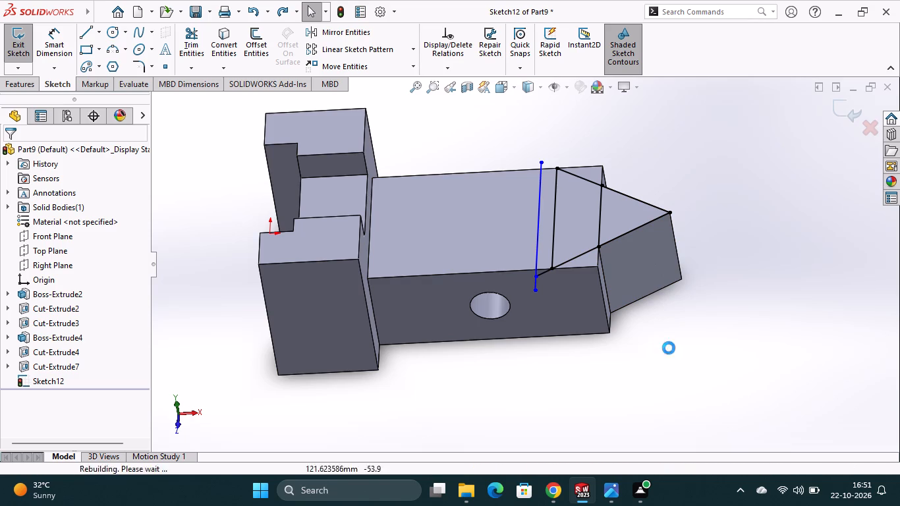
key("ctrl+z")
key("ctrl+z")
scroll(661, 301, "down", 1)
middle_click_drag(661, 301, 669, 370)
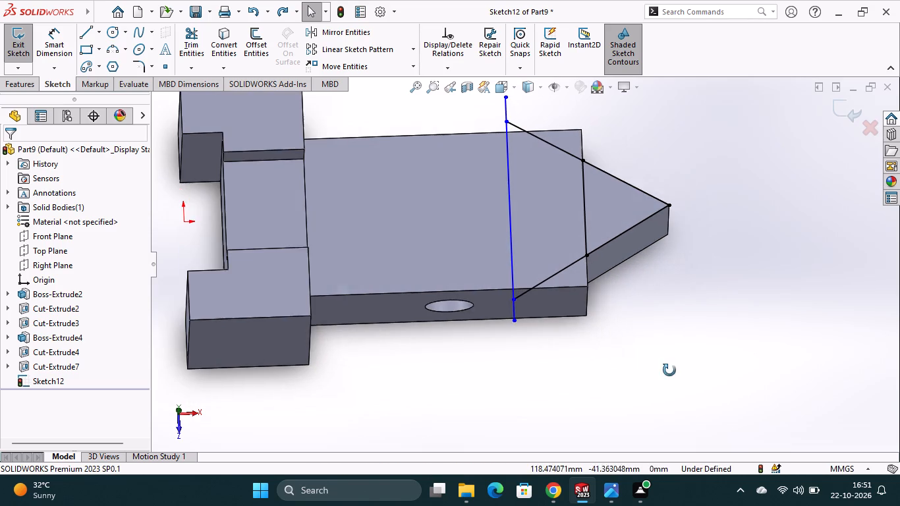
middle_click_drag(669, 370, 669, 372)
Delete the long vertical guide line and both extended sloped lines, viewing the sketch face-on.
left_click(515, 89)
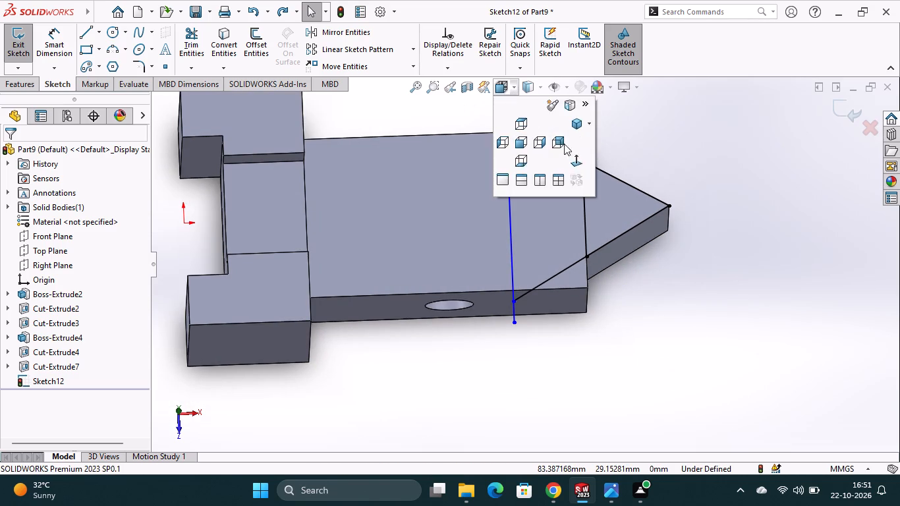
left_click(576, 160)
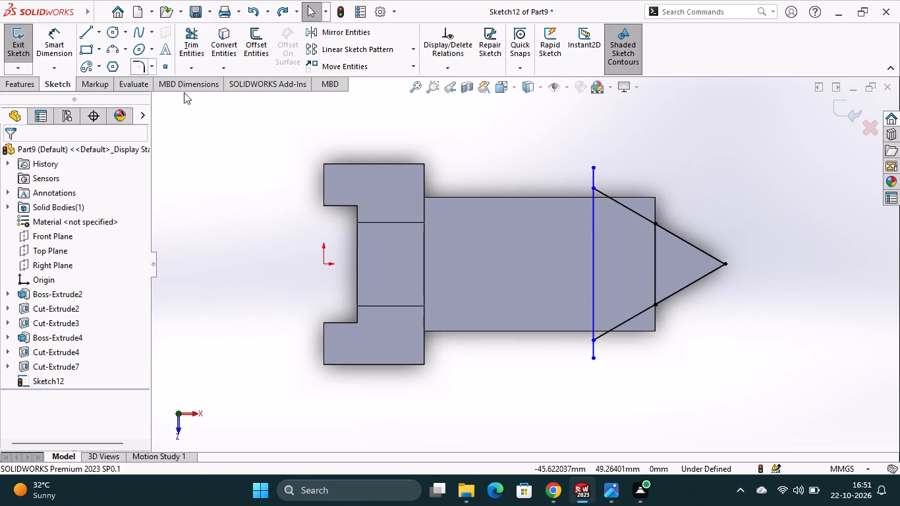
right_click(595, 279)
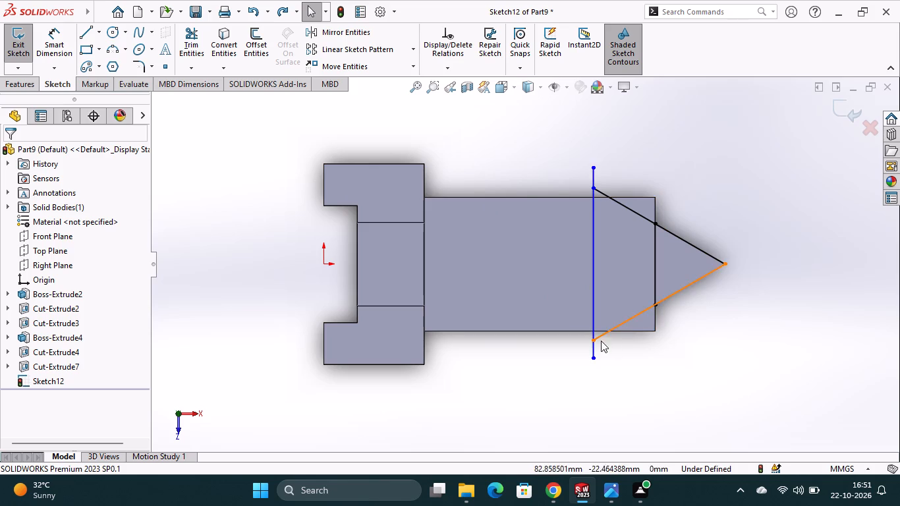
right_click(592, 305)
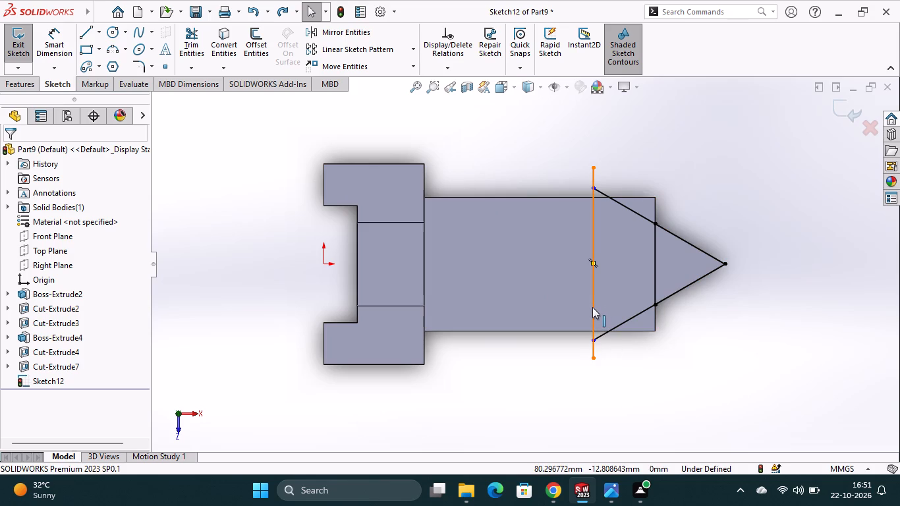
left_click(592, 308)
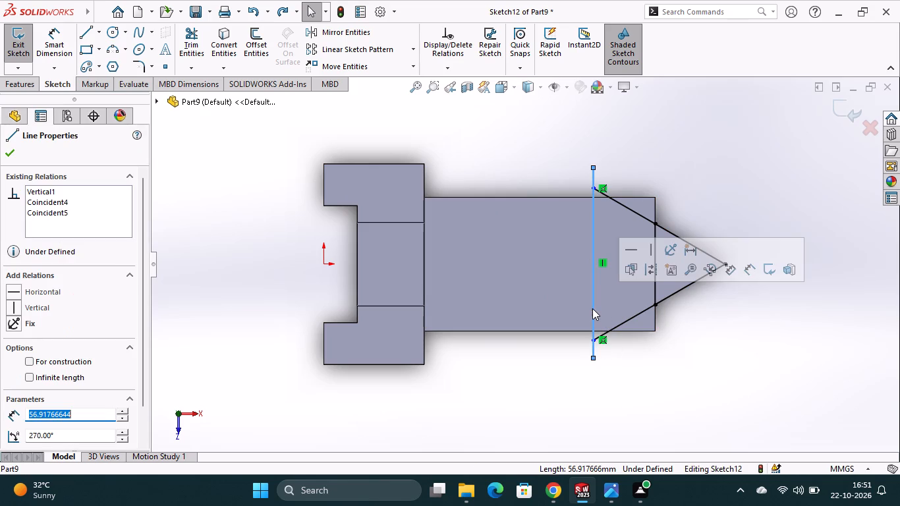
key("Delete")
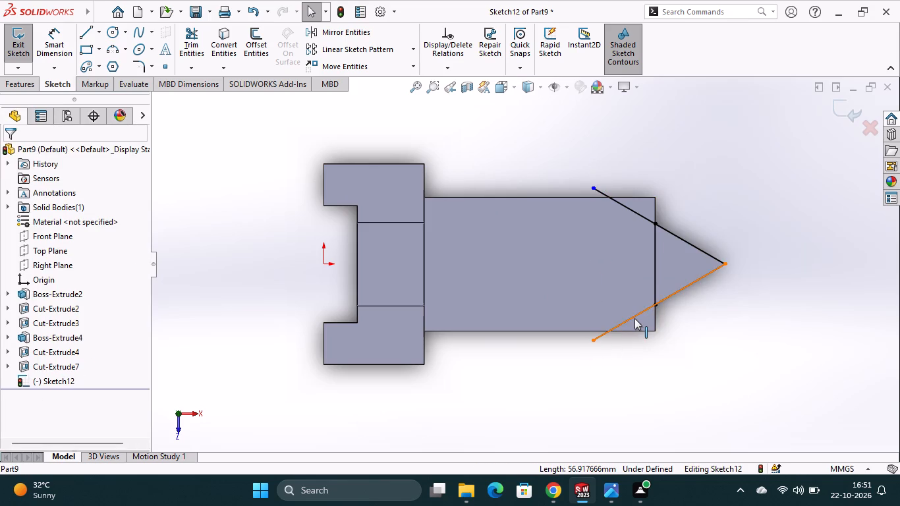
left_click(634, 318)
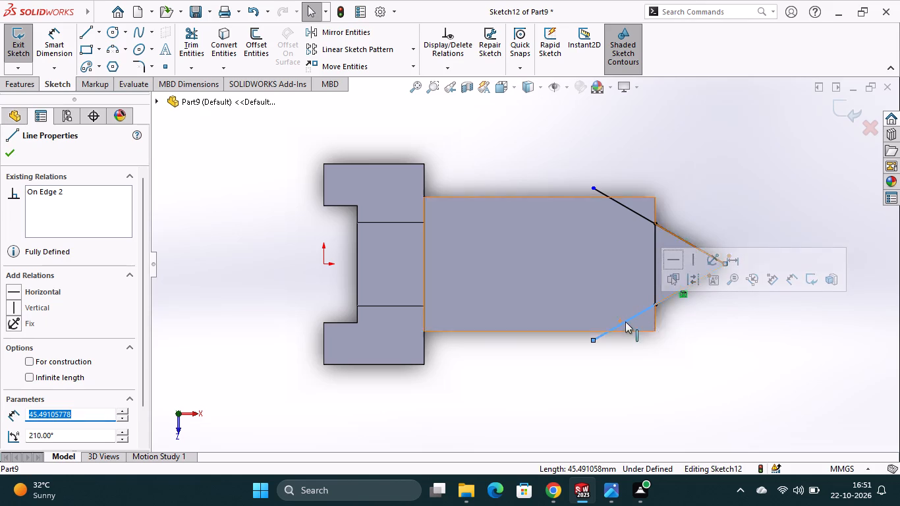
key("Delete")
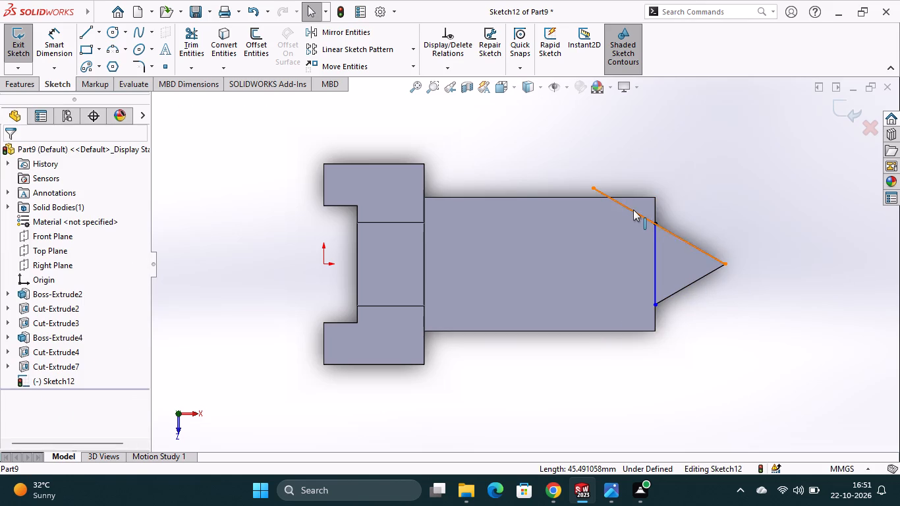
left_click(633, 210)
key("Delete")
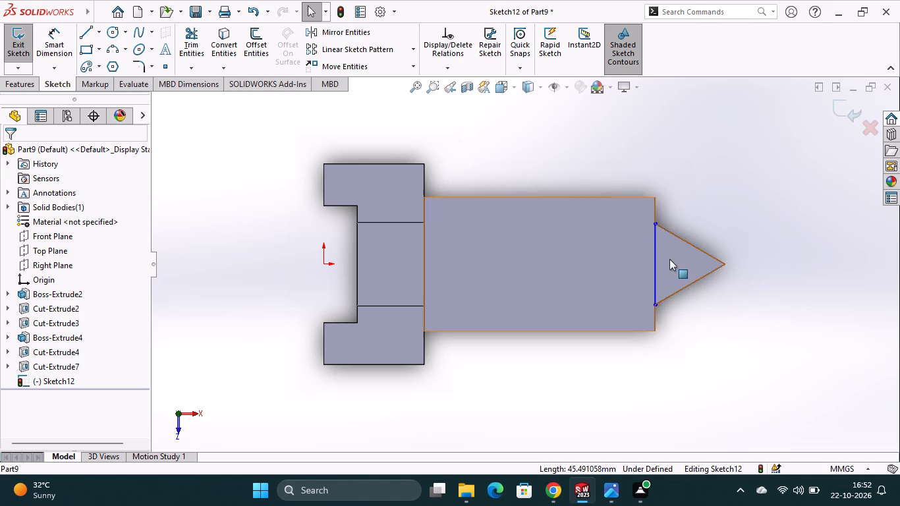
Sketch three lines enclosing the triangular tip in a rectangle, with its outer vertical side about 24 mm long.
left_click(87, 34)
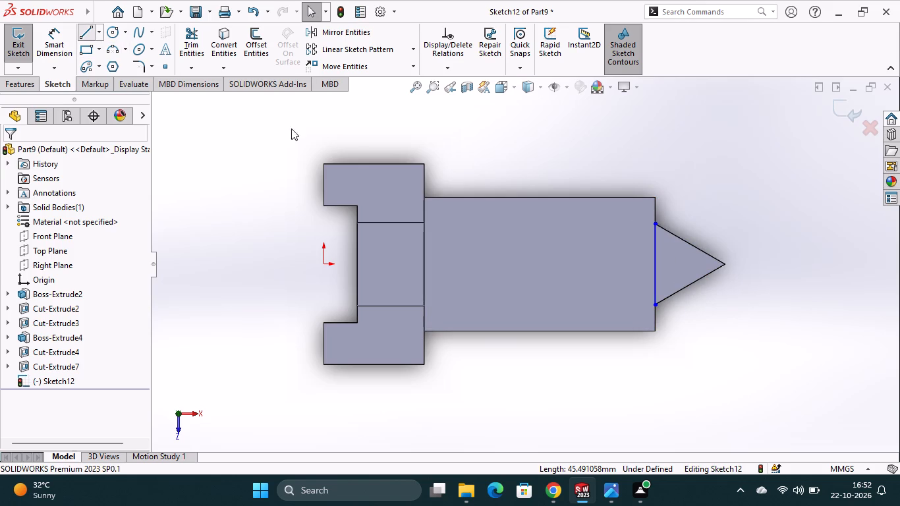
left_click(655, 225)
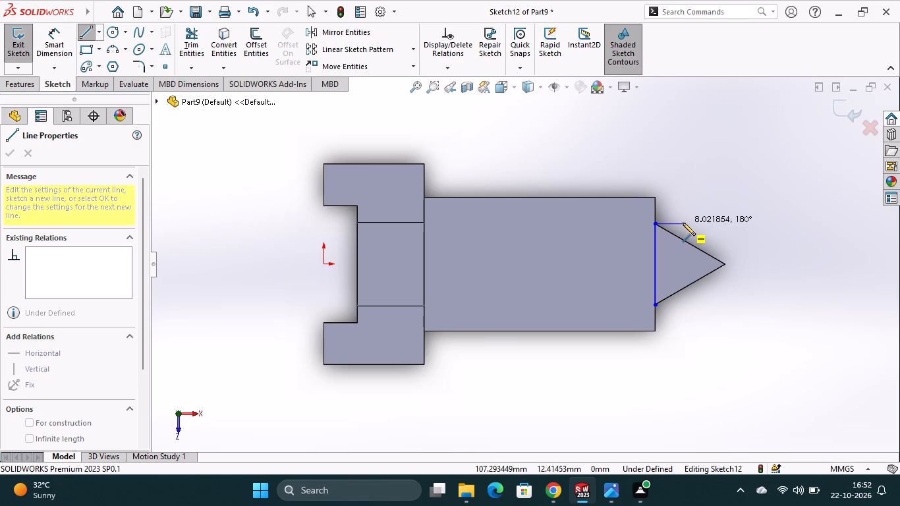
left_click(729, 223)
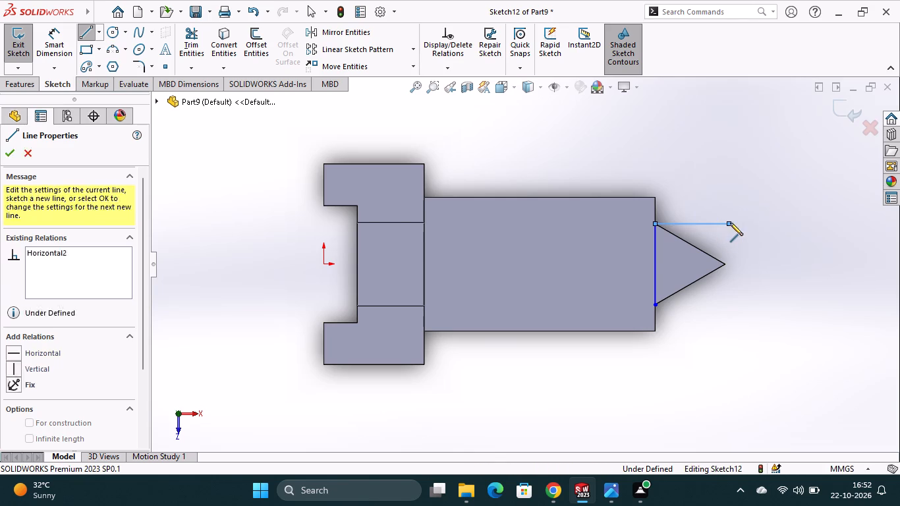
left_click(728, 304)
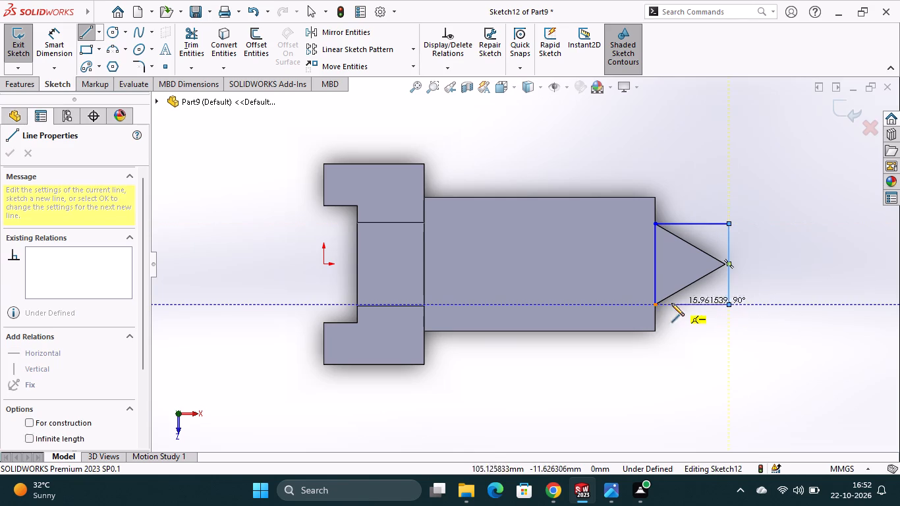
left_click(656, 307)
key("Escape")
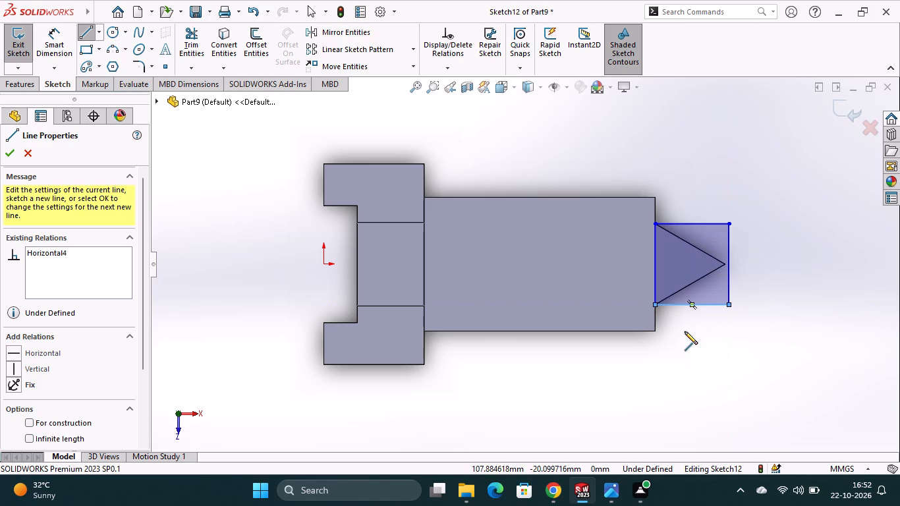
left_click(5, 154)
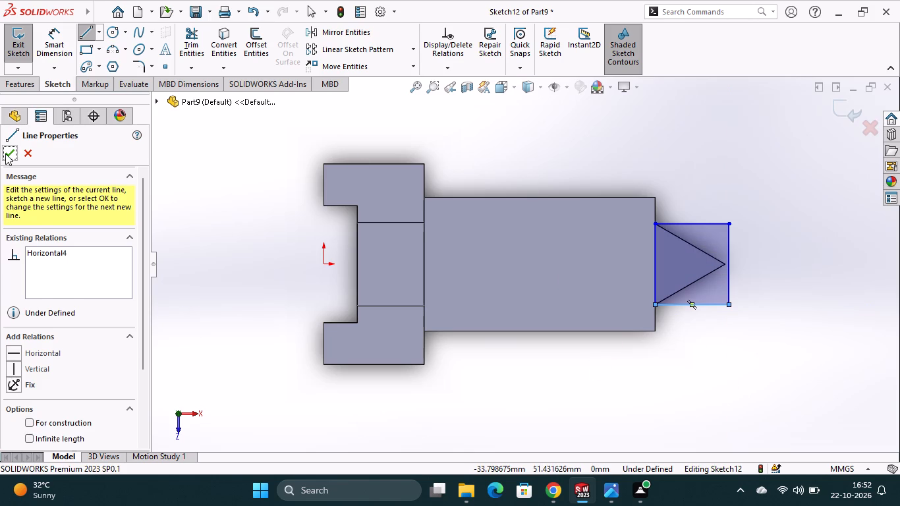
Cut-extrude the rectangle around the tip with a blind depth of 10 mm.
left_click(29, 80)
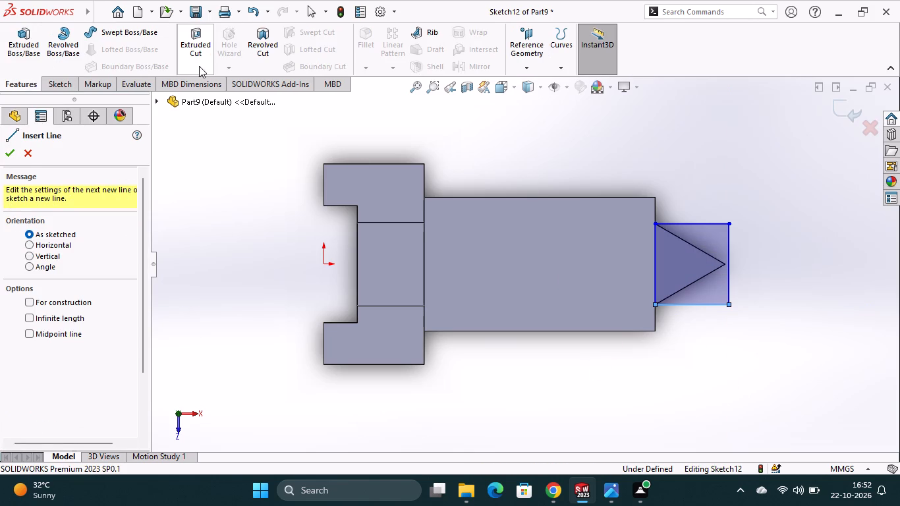
left_click(199, 66)
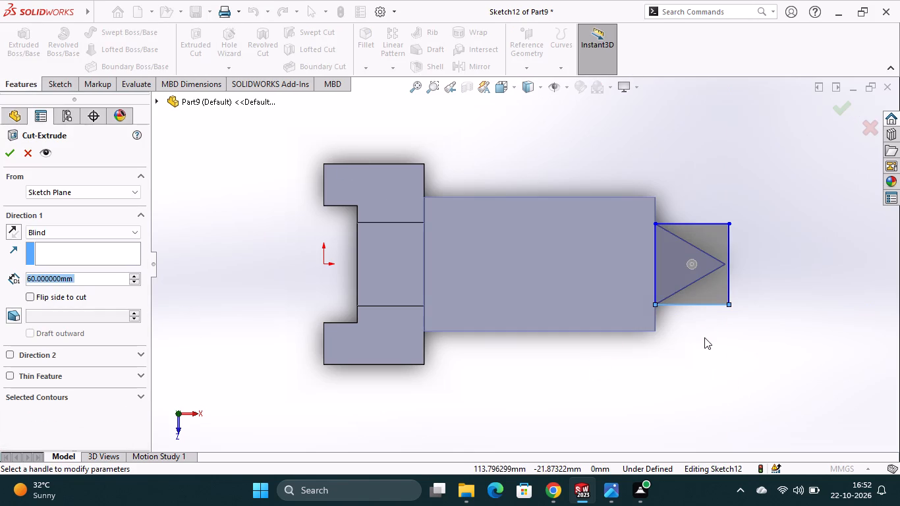
middle_click_drag(699, 341, 695, 279)
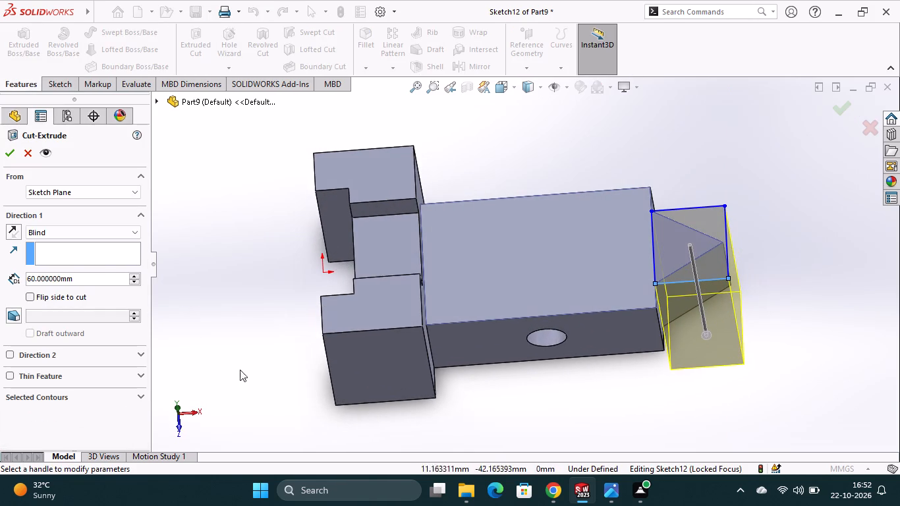
left_click(76, 276)
left_click(76, 276)
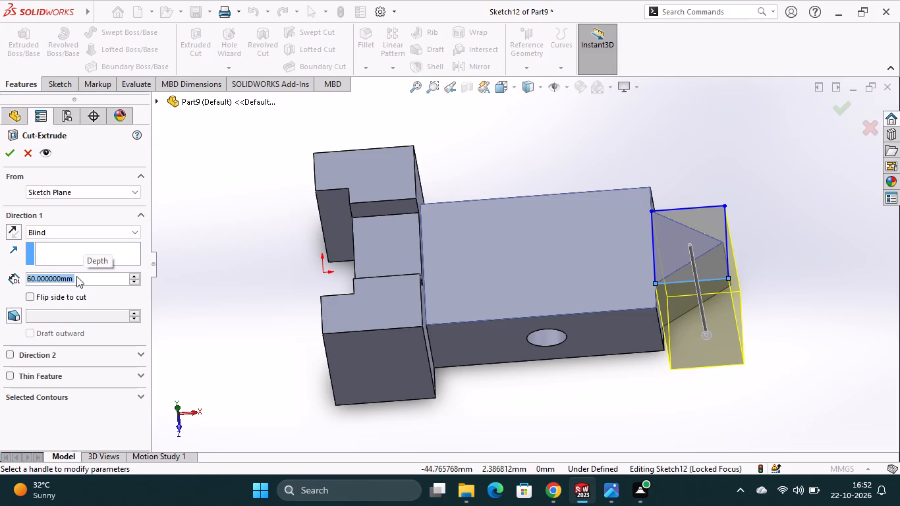
type("10")
key("Return")
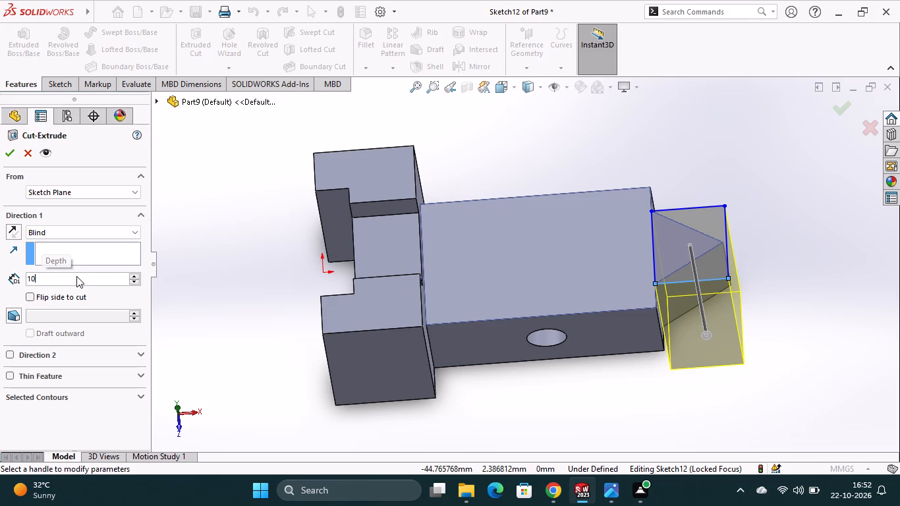
left_click(11, 159)
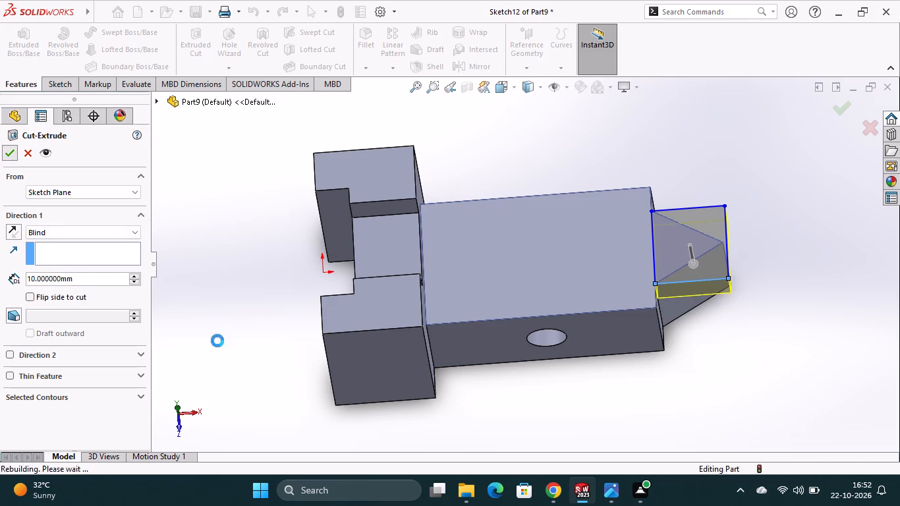
left_click(710, 376)
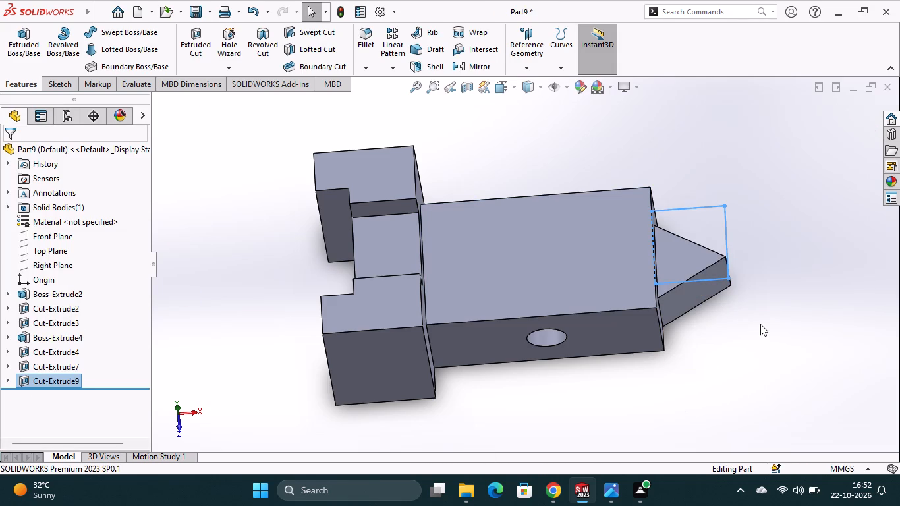
Start a sketch on the boss's broad rectangular face and convert its outline and the tip's lower sloped edge into sketch lines.
middle_click_drag(760, 324, 779, 345)
middle_click_drag(745, 316, 708, 353)
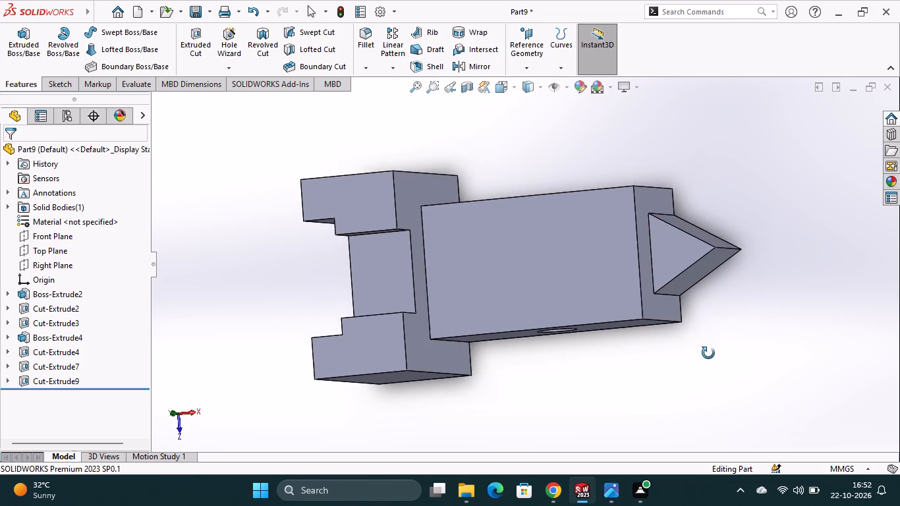
middle_click_drag(708, 353, 708, 354)
scroll(706, 353, "up", 1)
left_click(564, 258)
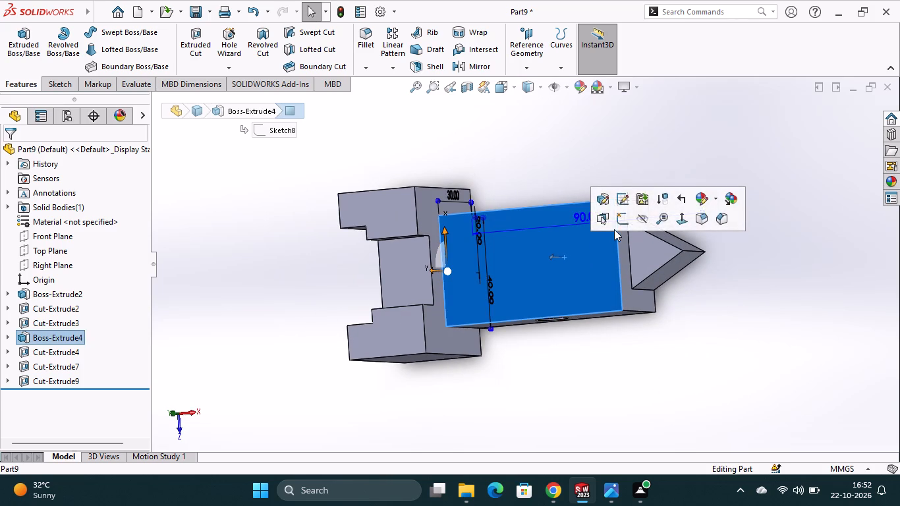
left_click(621, 219)
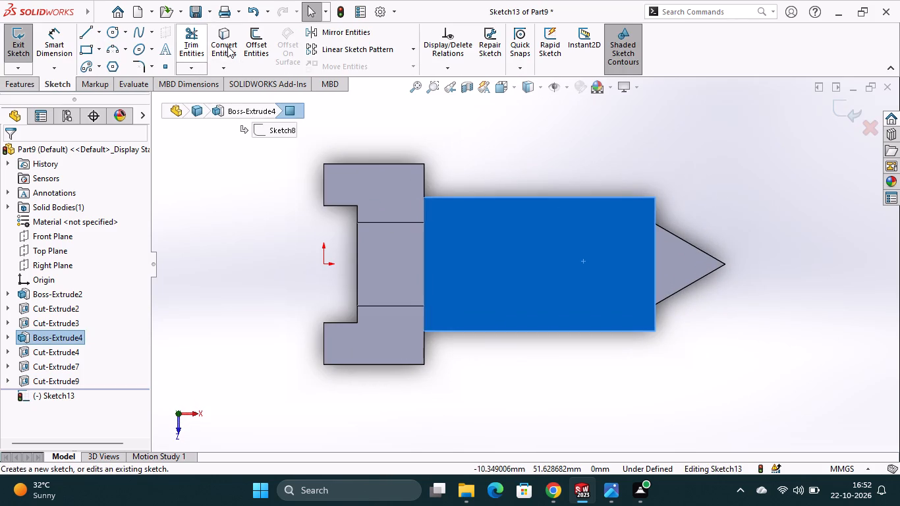
left_click(227, 43)
left_click(696, 248)
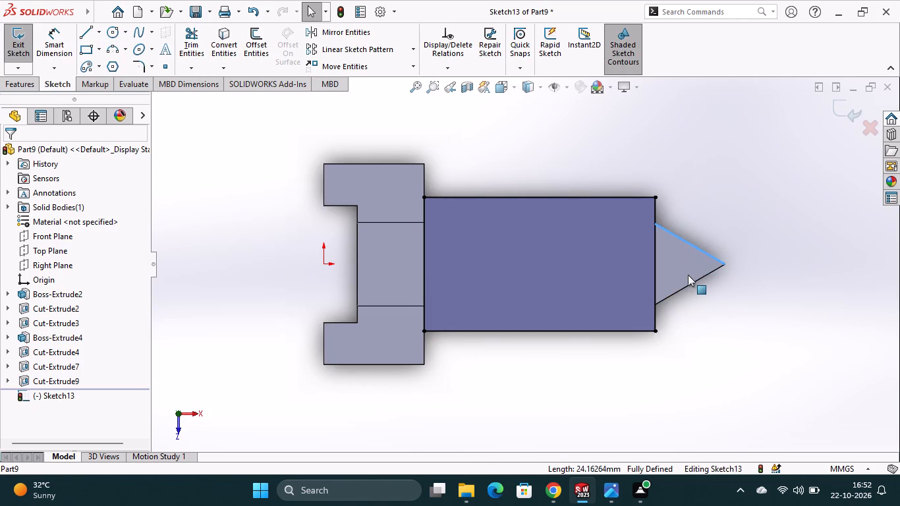
left_click(683, 290)
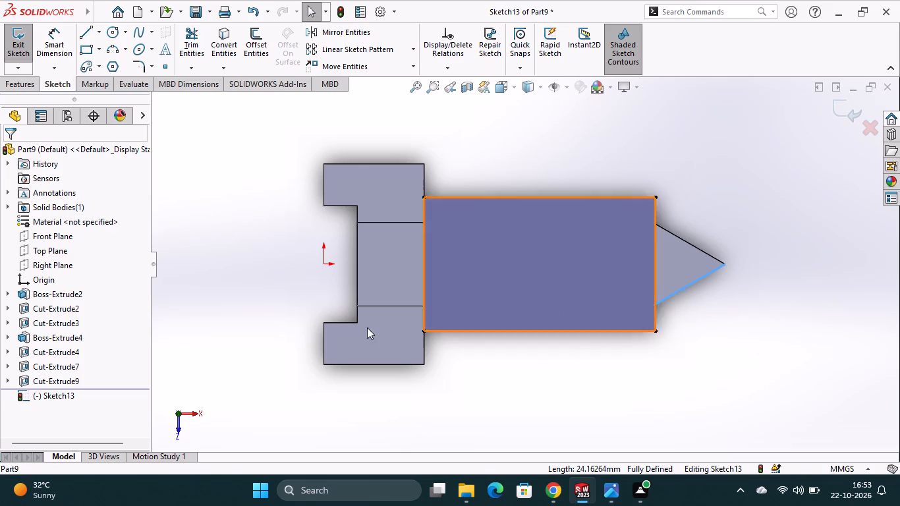
left_click(228, 41)
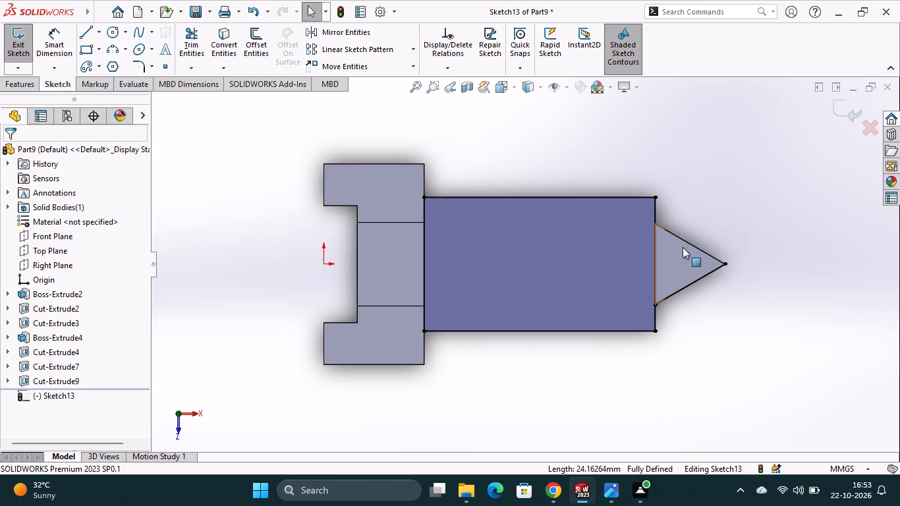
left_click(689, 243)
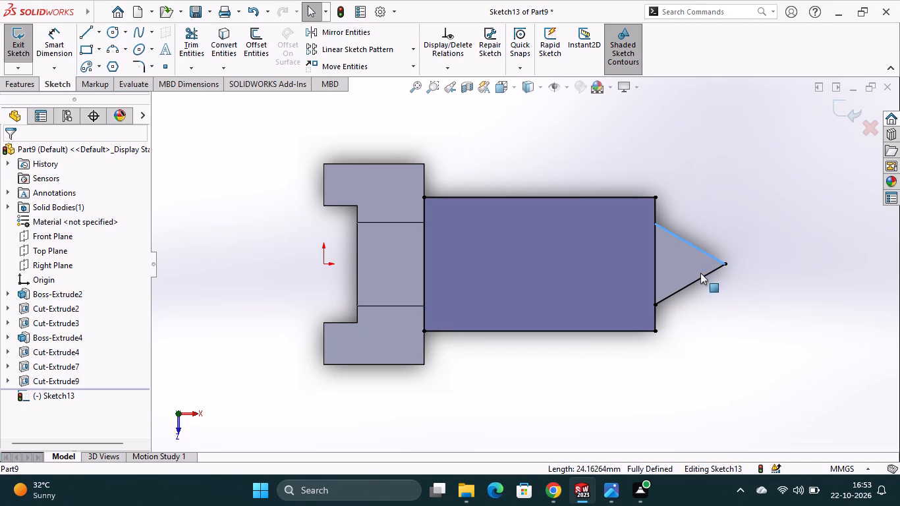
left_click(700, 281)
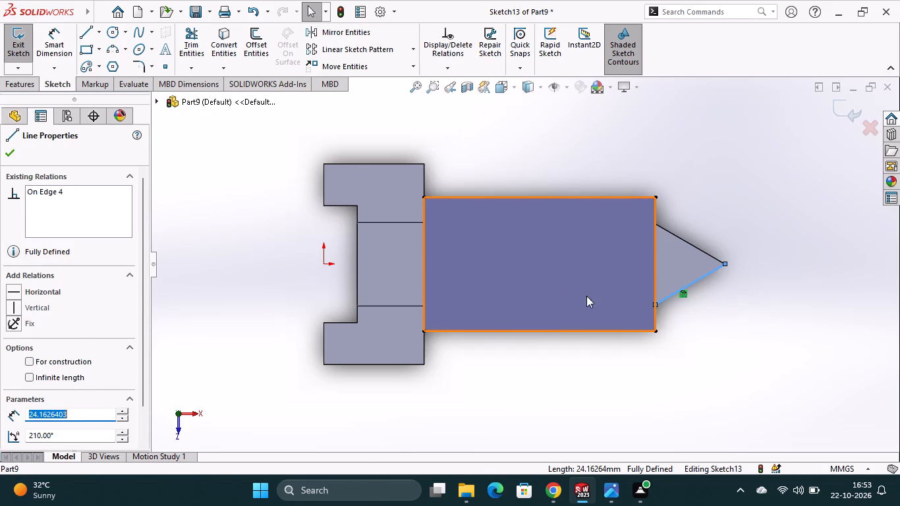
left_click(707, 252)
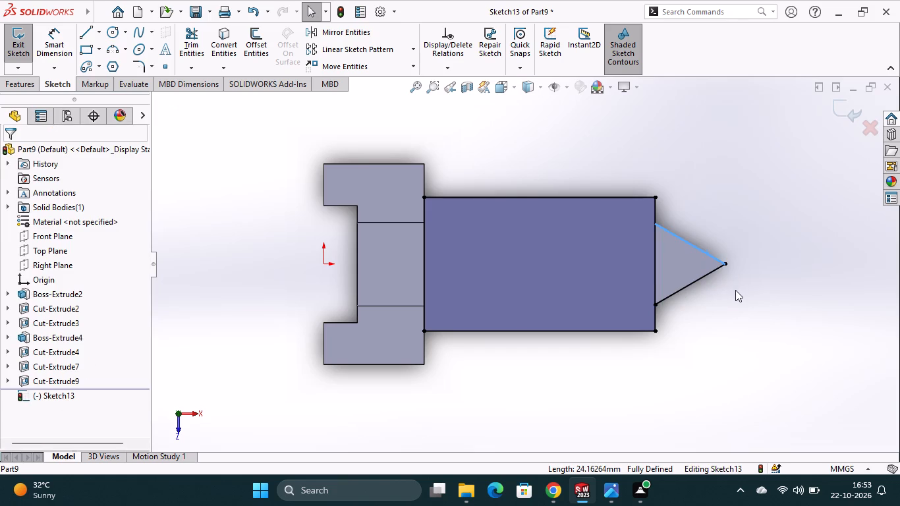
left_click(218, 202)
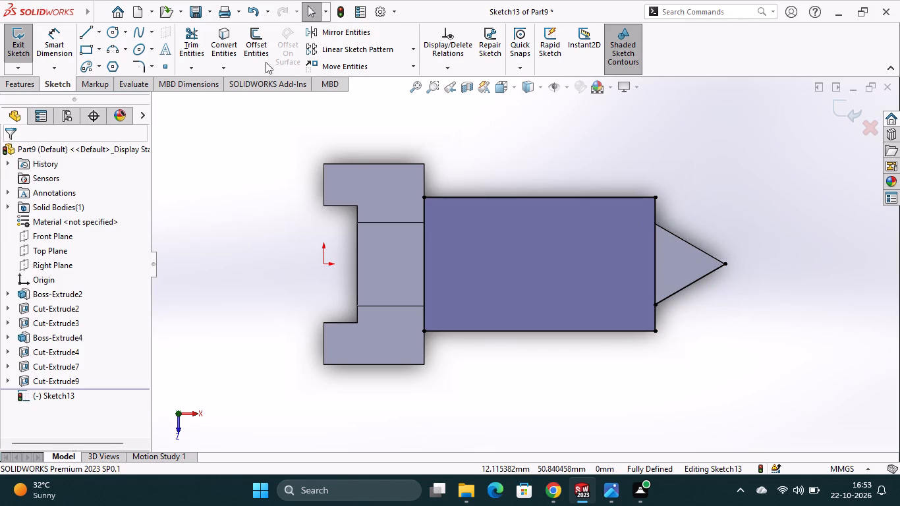
Extend the tip's lower sloped line inward to the boss's lower long edge.
left_click(90, 34)
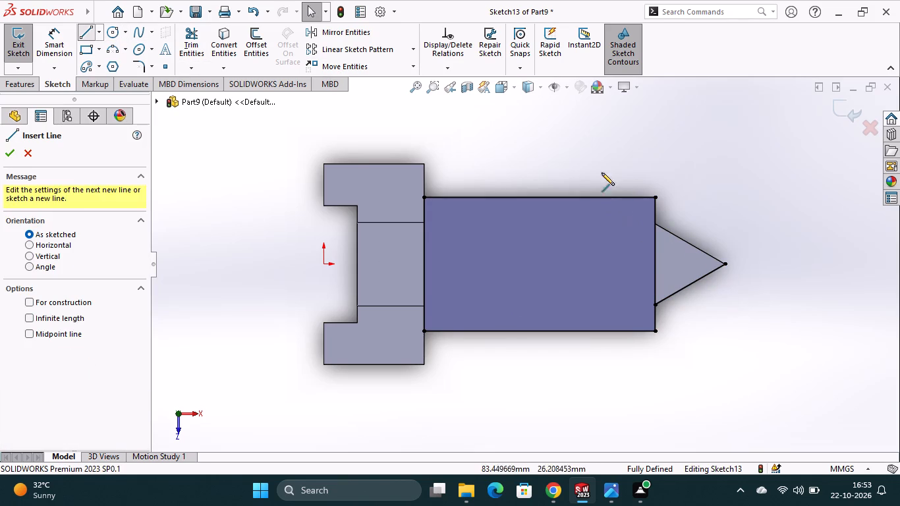
left_click(190, 69)
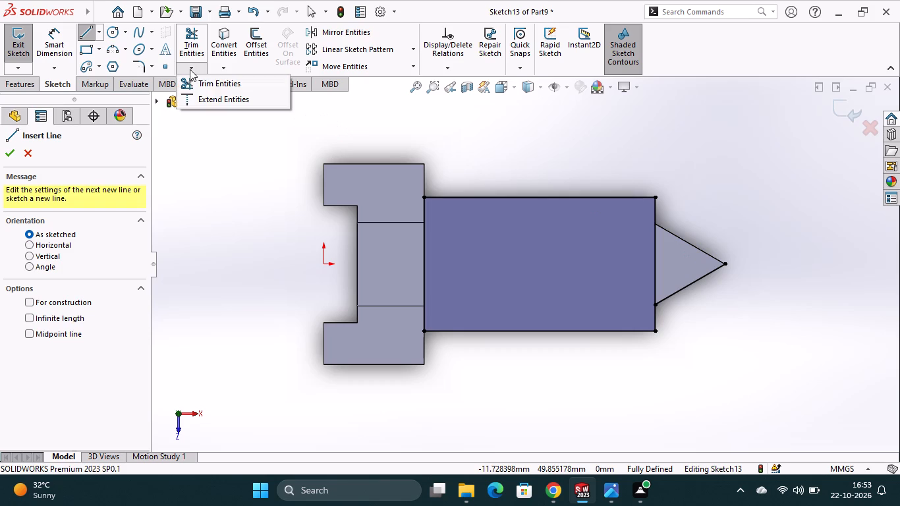
left_click(213, 100)
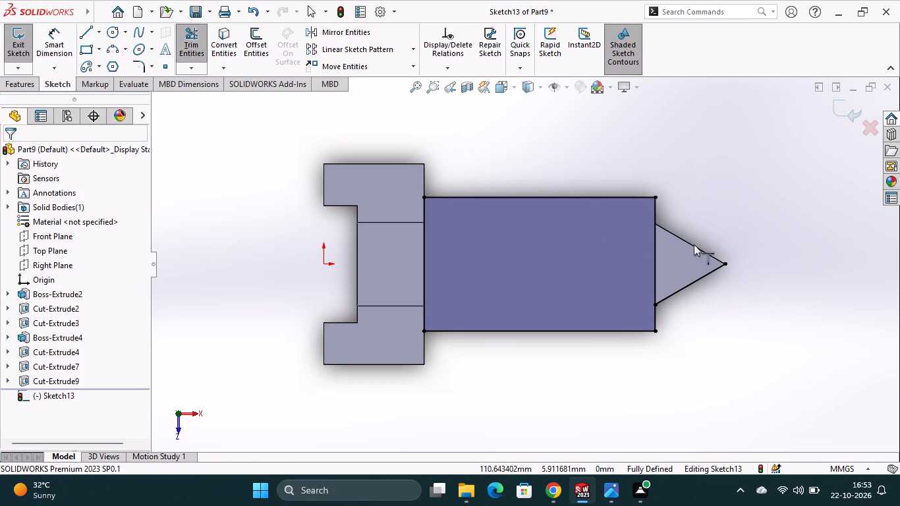
left_click(685, 240)
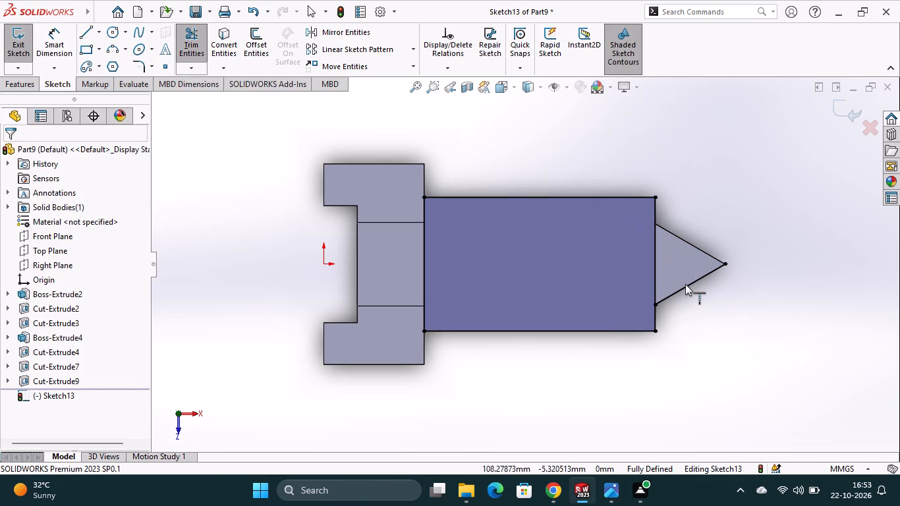
left_click(680, 290)
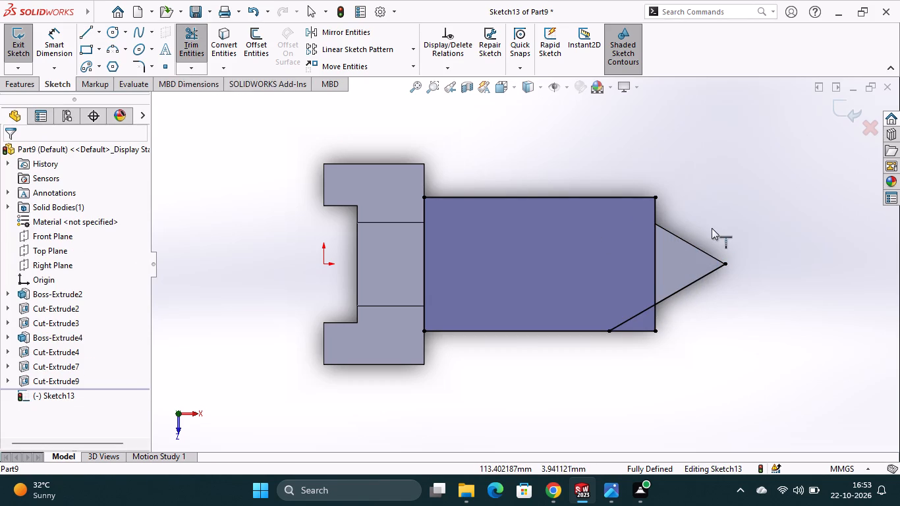
key("Escape")
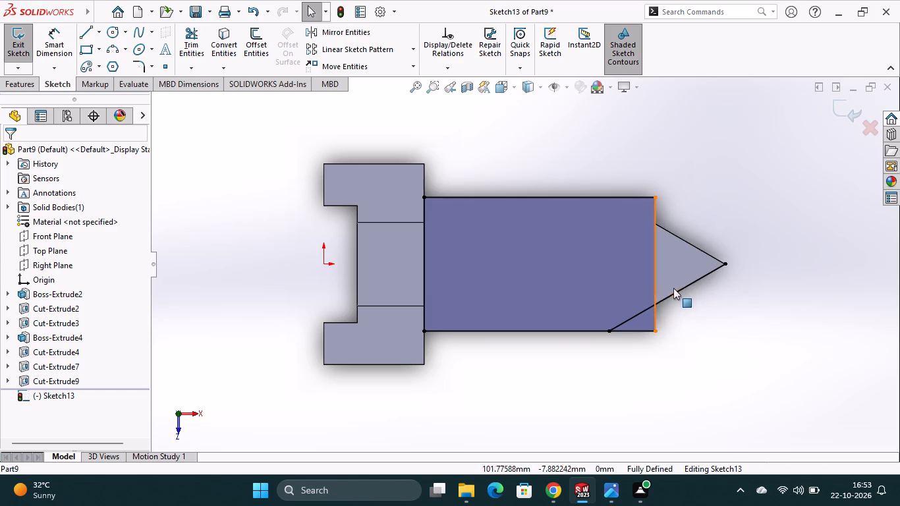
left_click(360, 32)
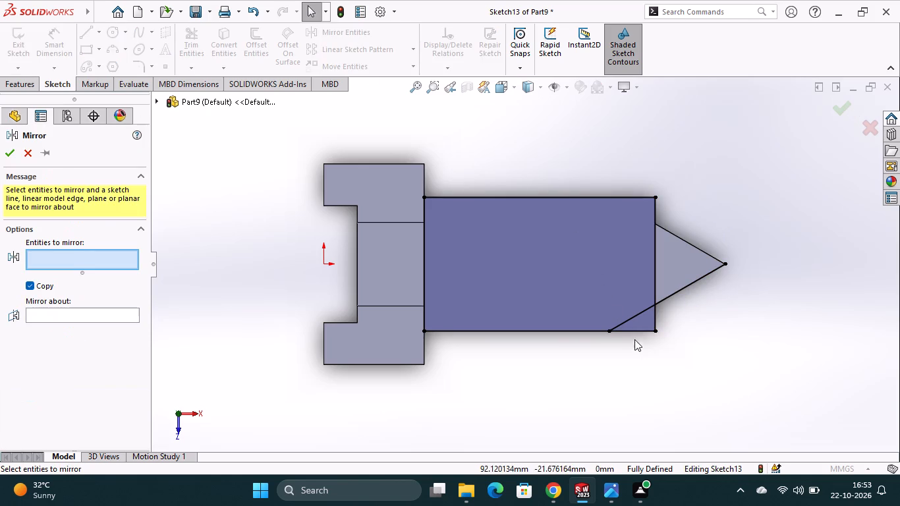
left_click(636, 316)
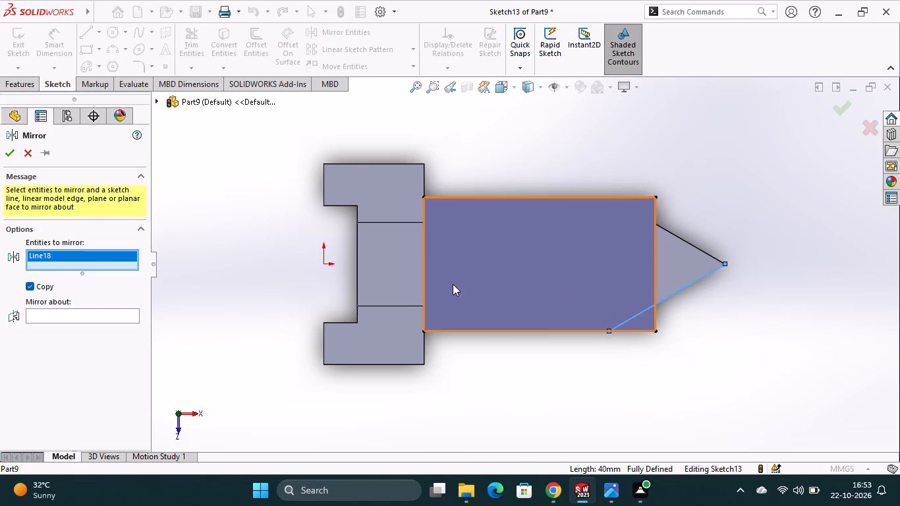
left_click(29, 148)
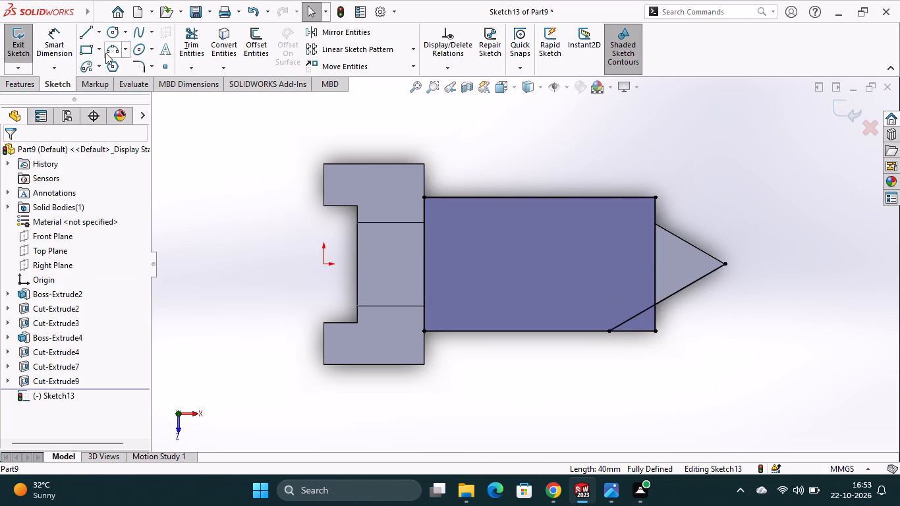
Draw a horizontal centerline from the origin through the tip's apex, ending slightly beyond it.
left_click(98, 28)
left_click(107, 68)
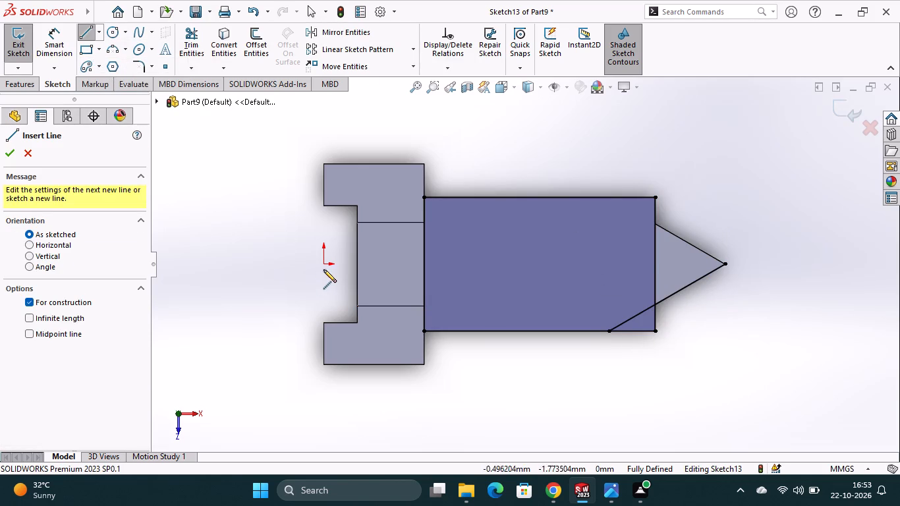
left_click(325, 266)
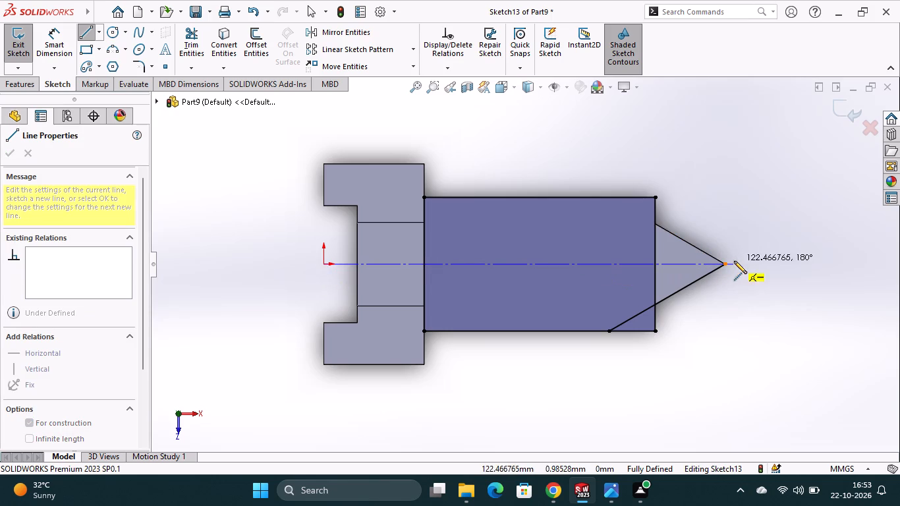
left_click(750, 264)
key("Escape")
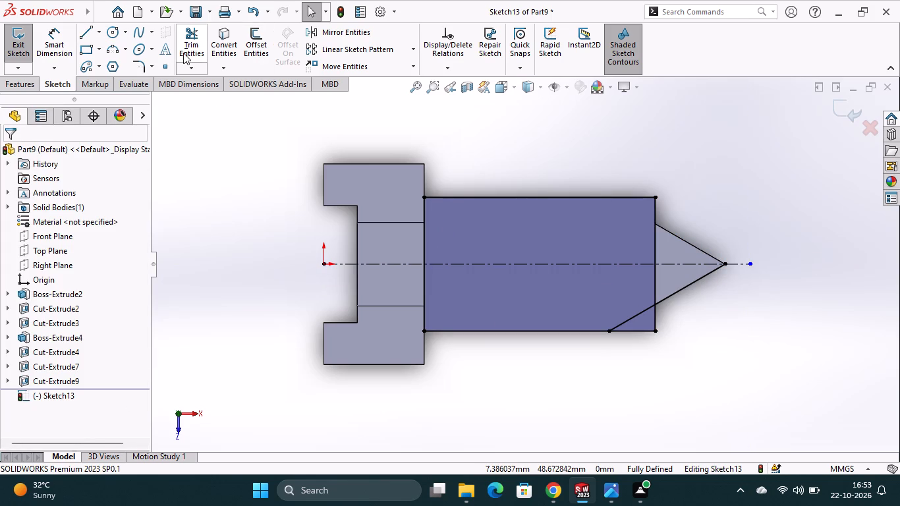
Mirror the tip's lower sloped line about the horizontal centerline, keeping the original.
left_click(333, 38)
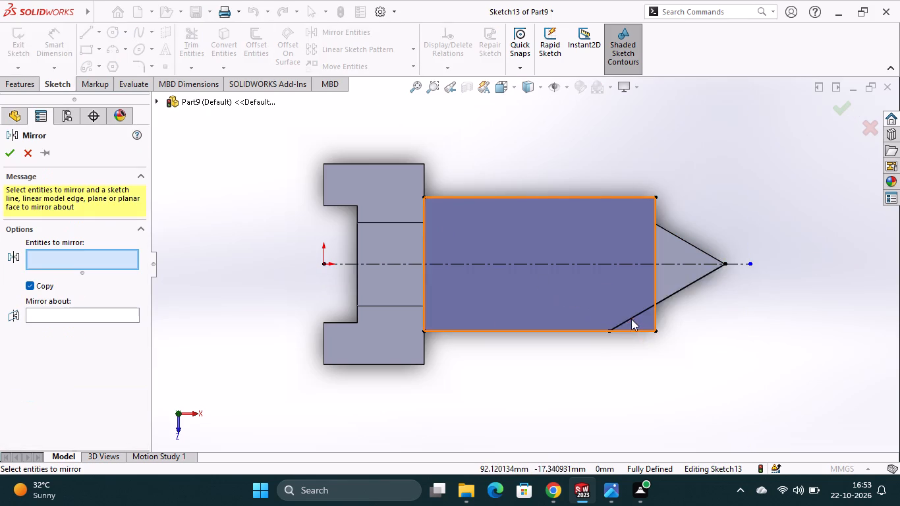
left_click(630, 316)
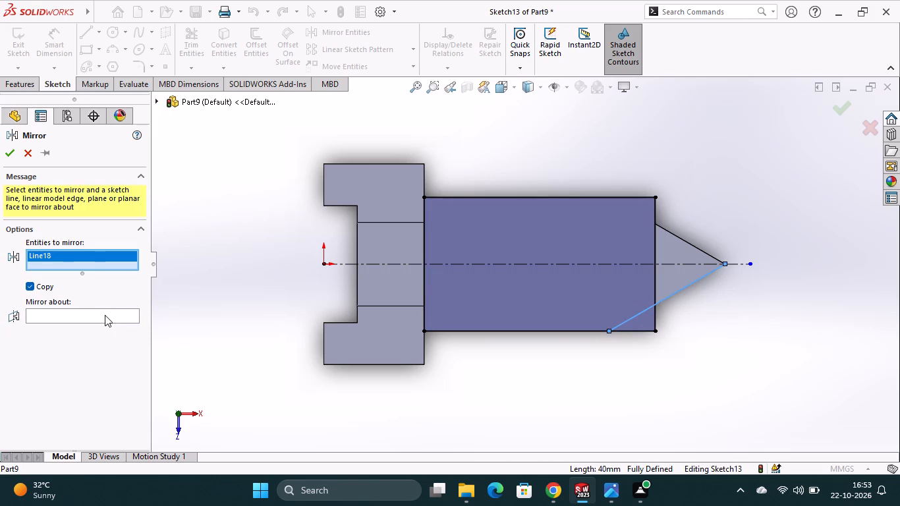
left_click(105, 315)
left_click(343, 262)
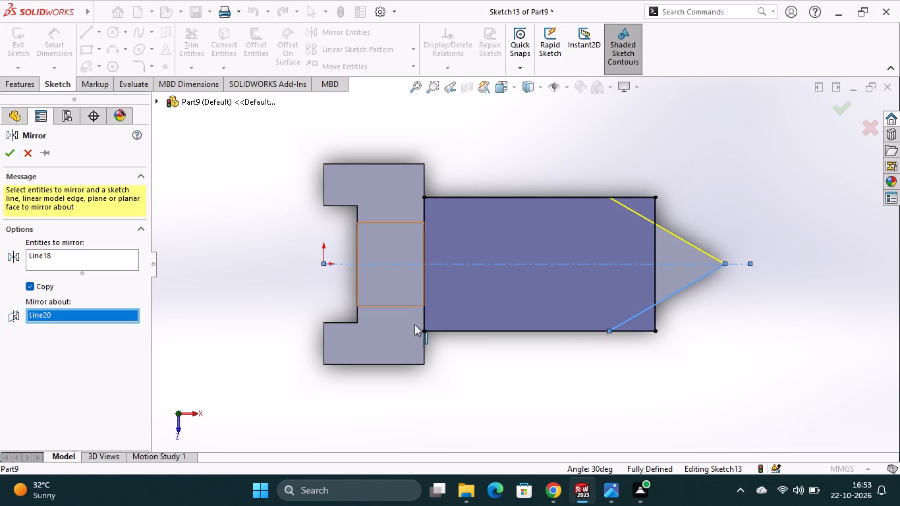
left_click(8, 151)
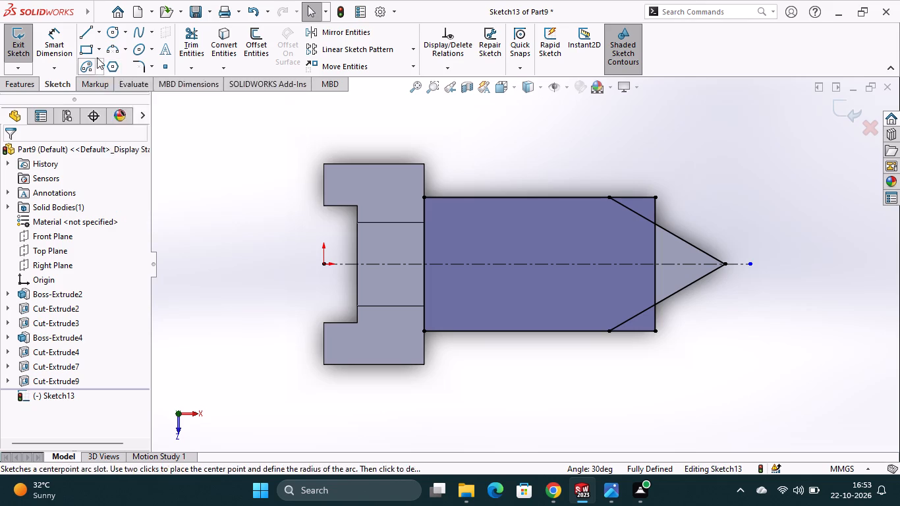
Draw a vertical 40 mm line joining the inner ends of the two sloped lines.
left_click(87, 32)
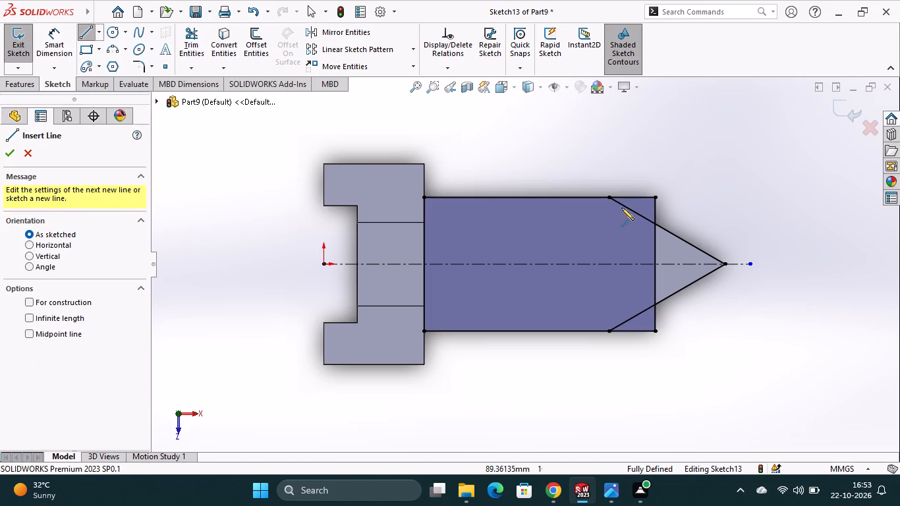
left_click(609, 196)
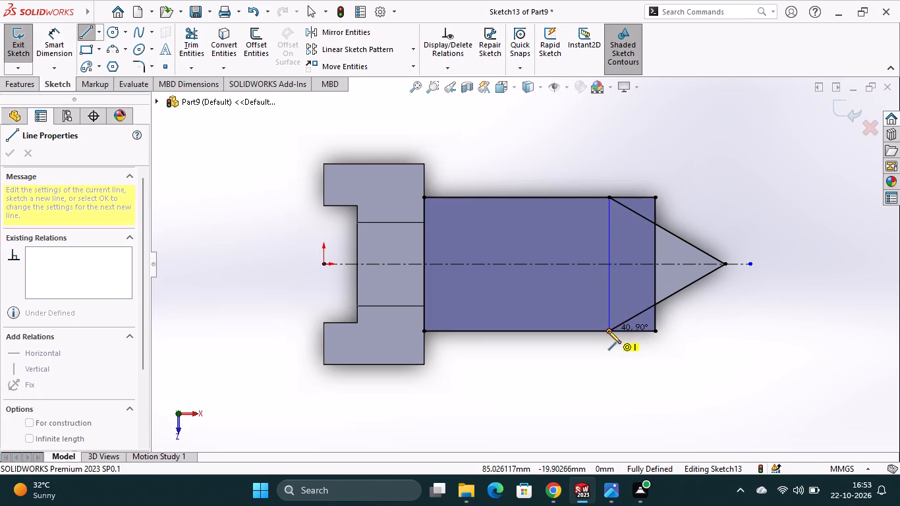
left_click(608, 331)
key("Escape")
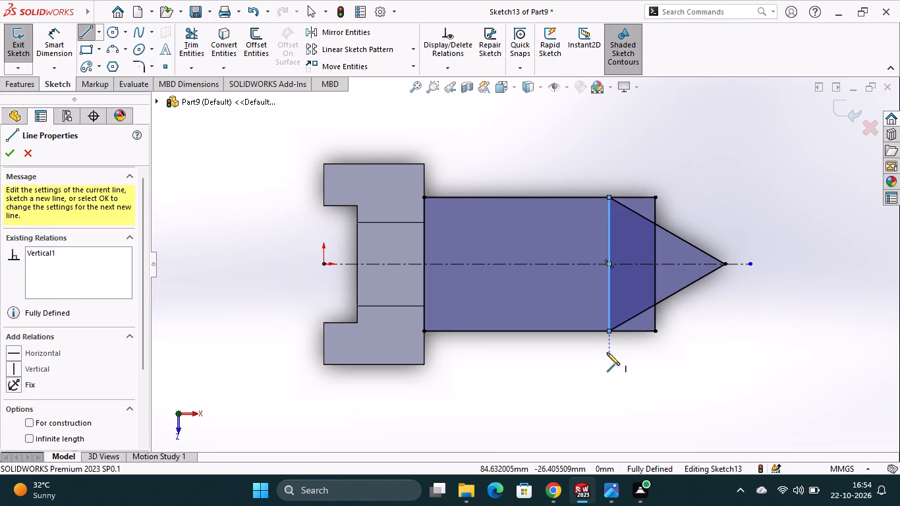
key("Escape")
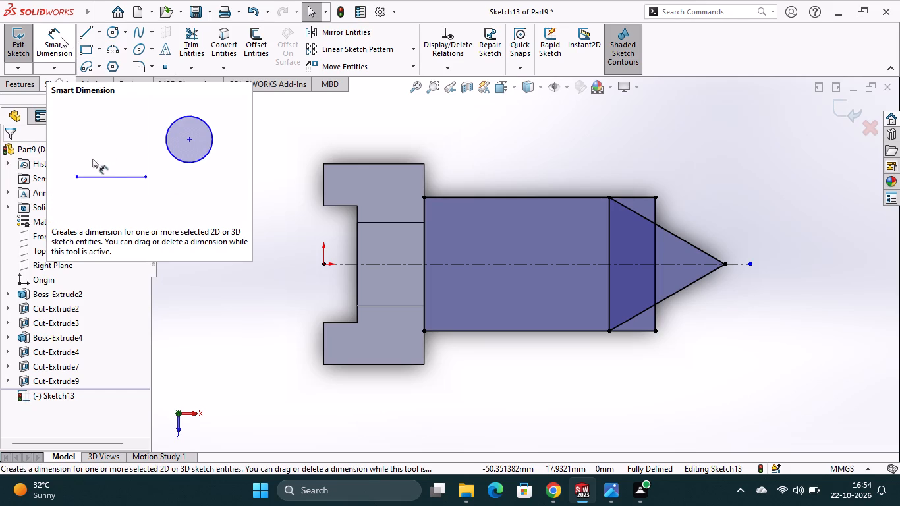
Trim away the converted boss outline along both long edges and the edge next to the block.
left_click(191, 40)
left_click(495, 201)
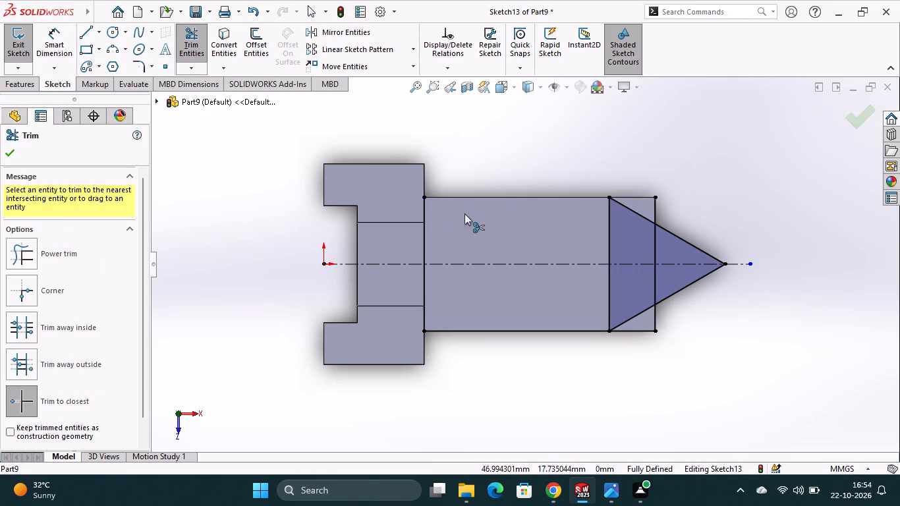
left_click(422, 252)
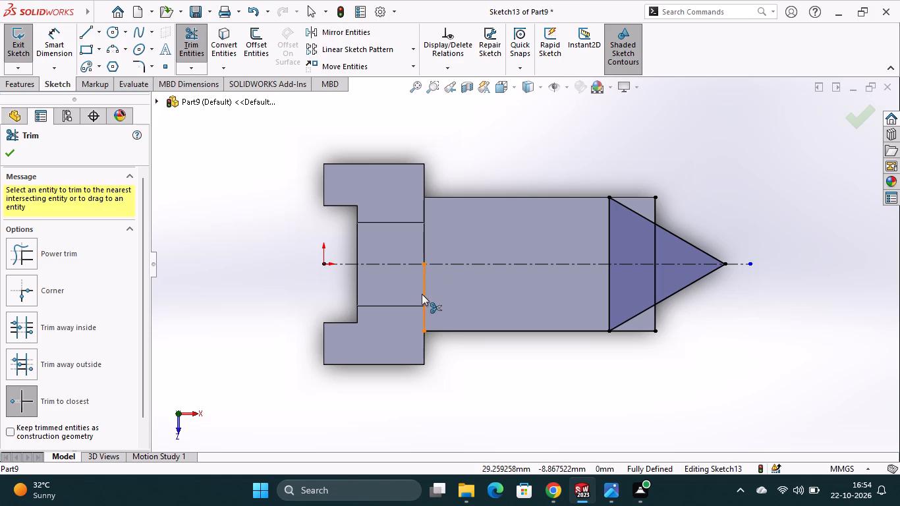
left_click(422, 294)
left_click(446, 329)
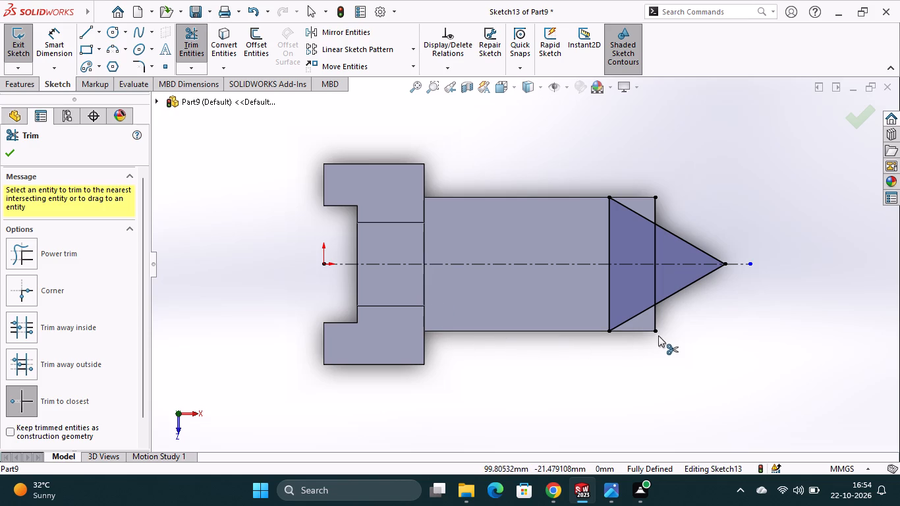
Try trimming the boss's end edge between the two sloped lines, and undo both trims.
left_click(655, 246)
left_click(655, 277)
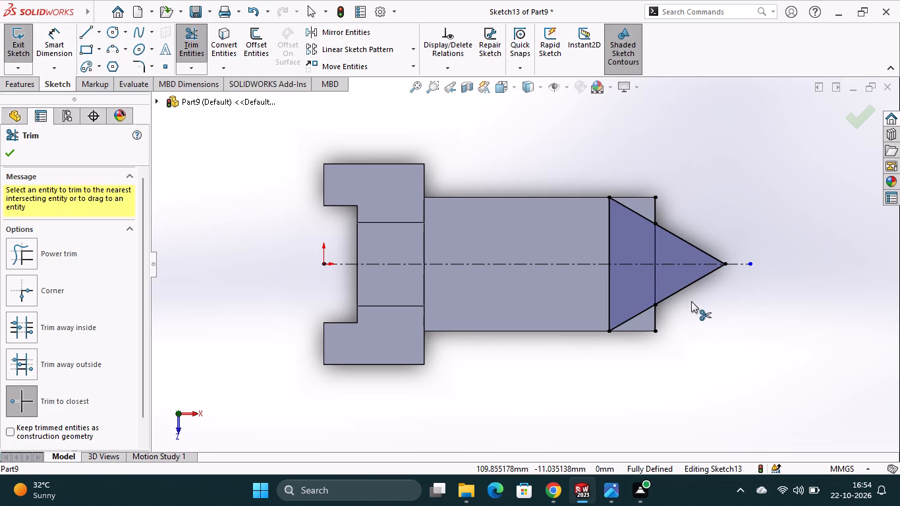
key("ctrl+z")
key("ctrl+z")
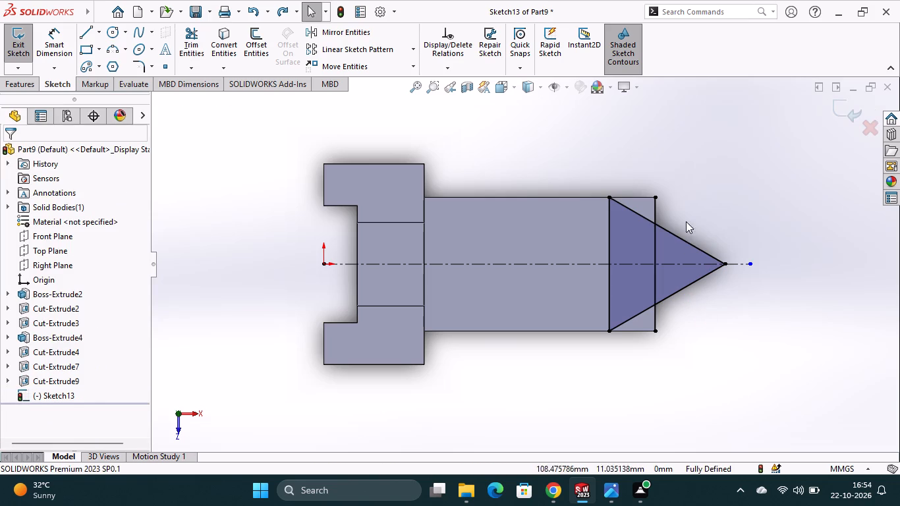
Trim both sloped lines back to the boss's end edge, removing the portions that run to the tip's apex.
left_click(194, 37)
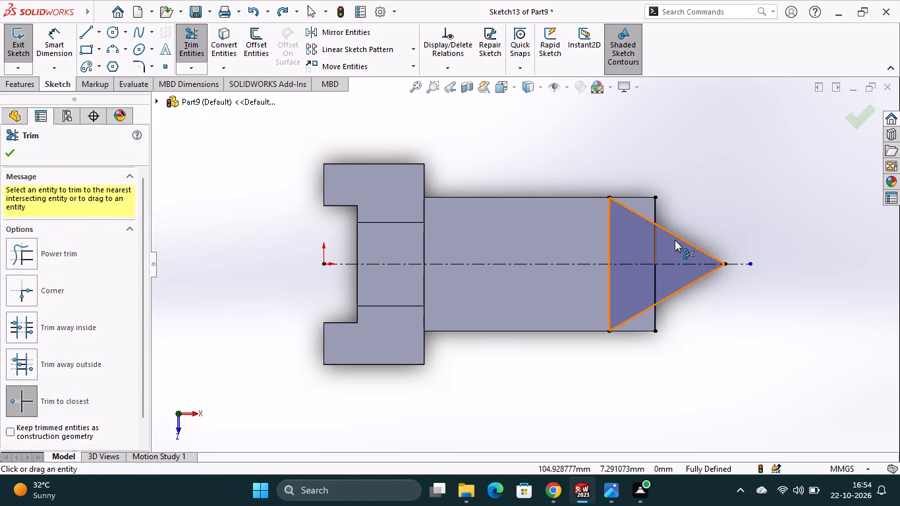
left_click(679, 237)
left_click(686, 286)
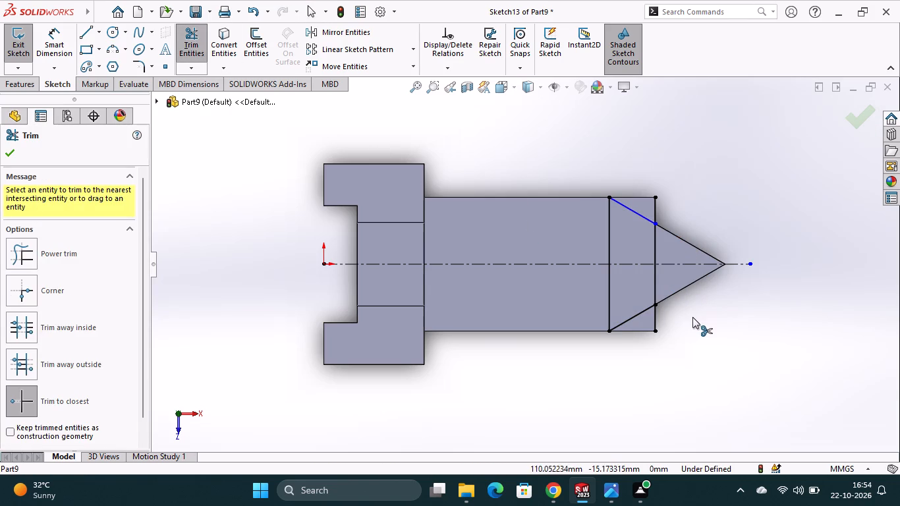
key("Escape")
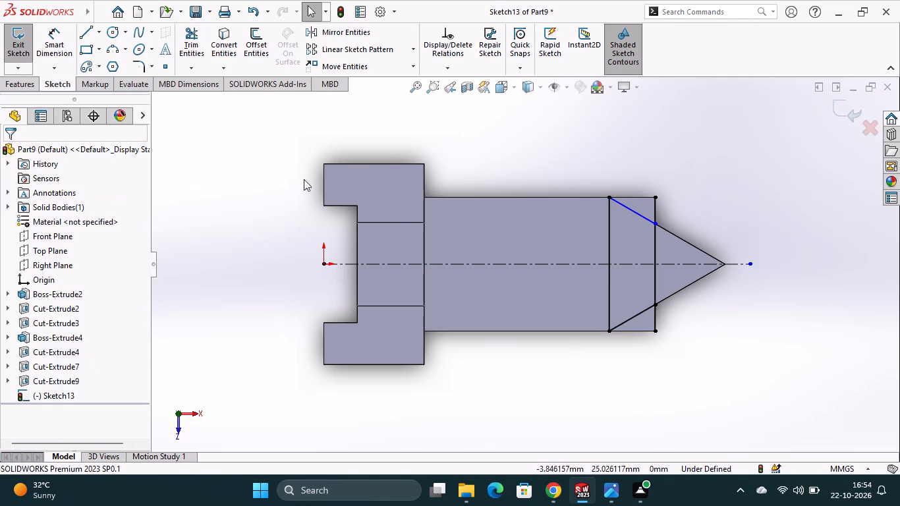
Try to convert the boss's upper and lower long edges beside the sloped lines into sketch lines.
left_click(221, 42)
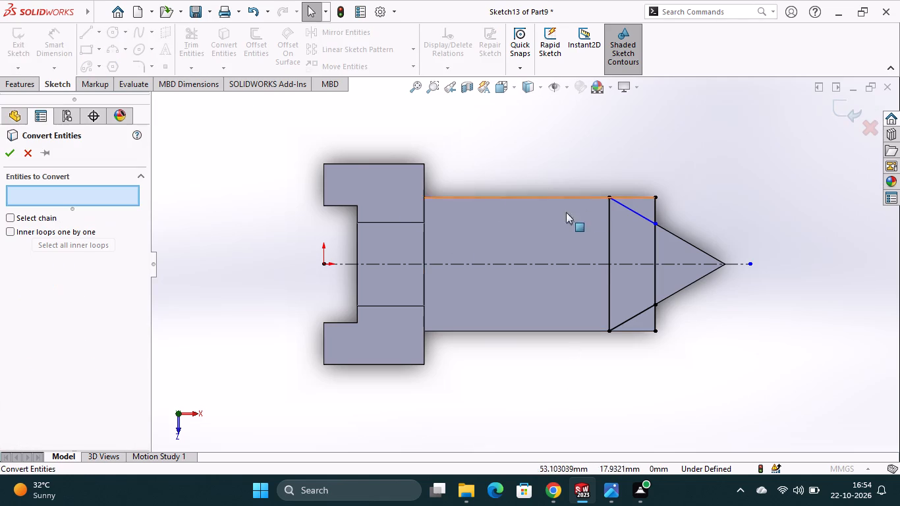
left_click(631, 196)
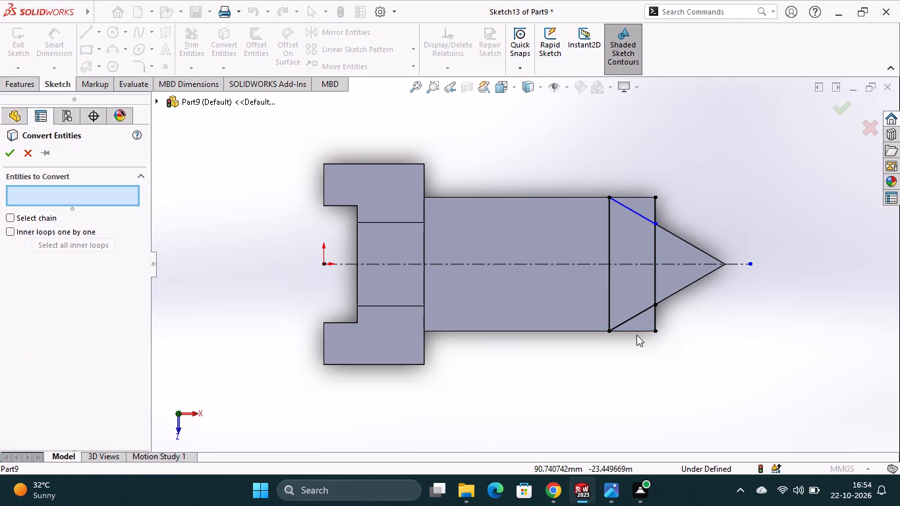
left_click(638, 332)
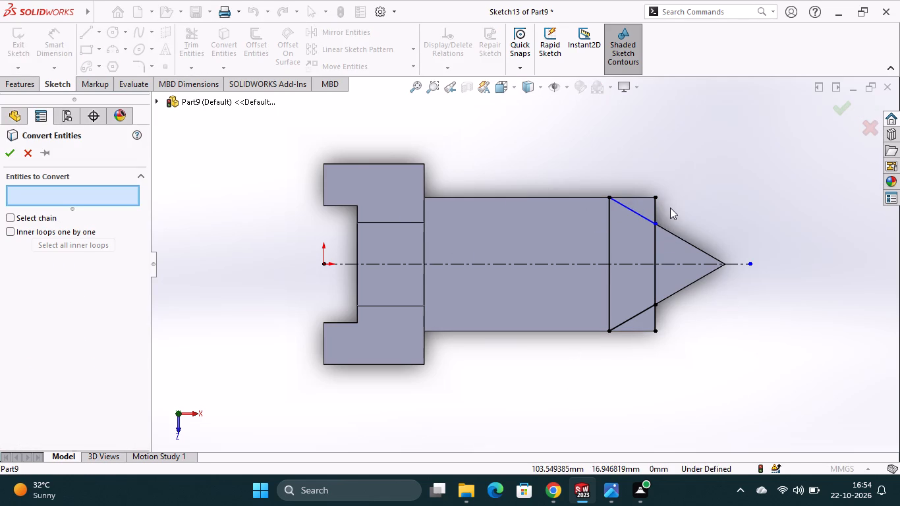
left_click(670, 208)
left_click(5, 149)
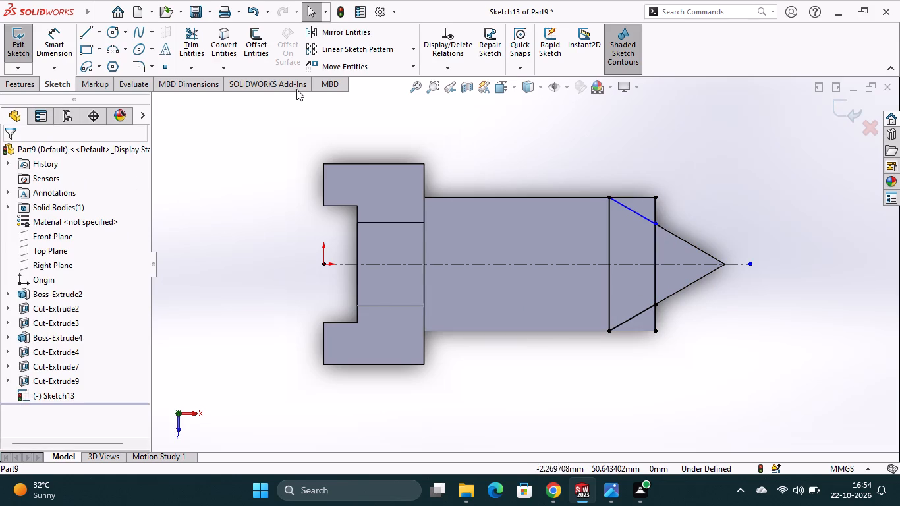
Draw two horizontal lines from the ends of the vertical line to the boss's outer corners, closing both corner triangles.
left_click(84, 32)
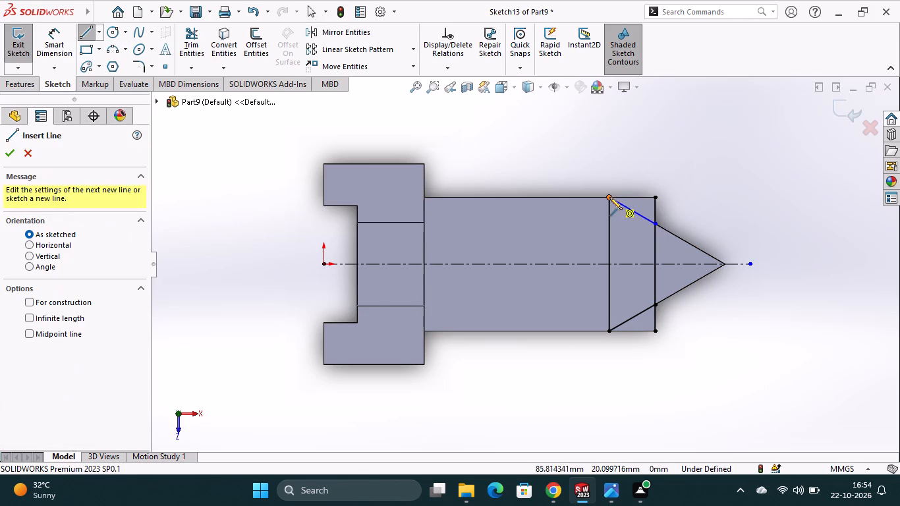
left_click(610, 197)
left_click(656, 198)
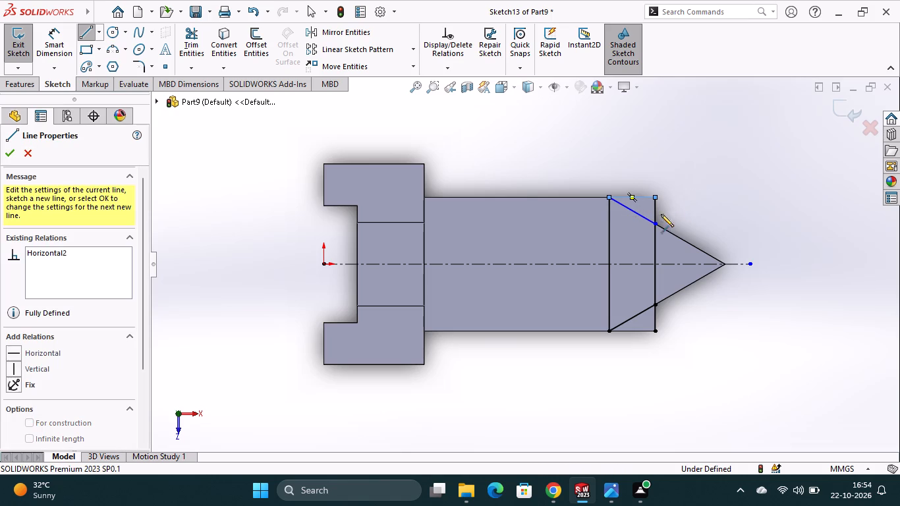
left_click(610, 332)
left_click(654, 331)
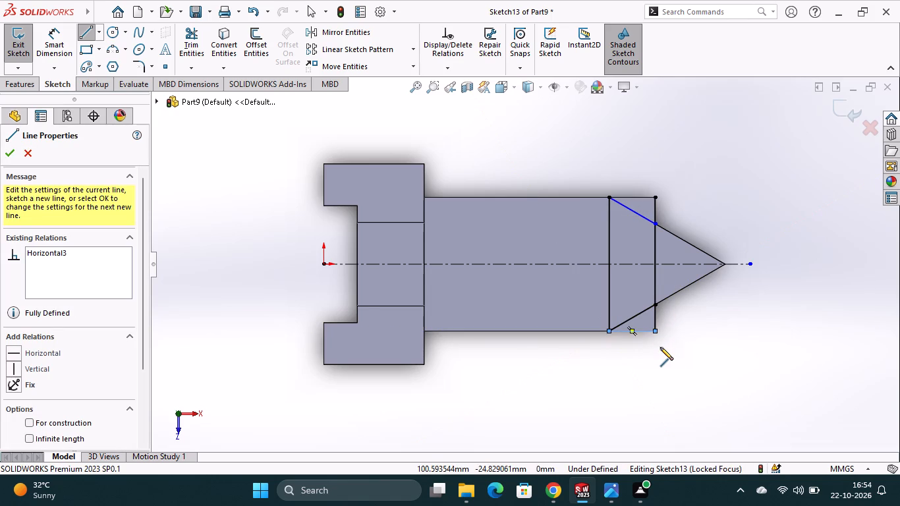
key("Escape")
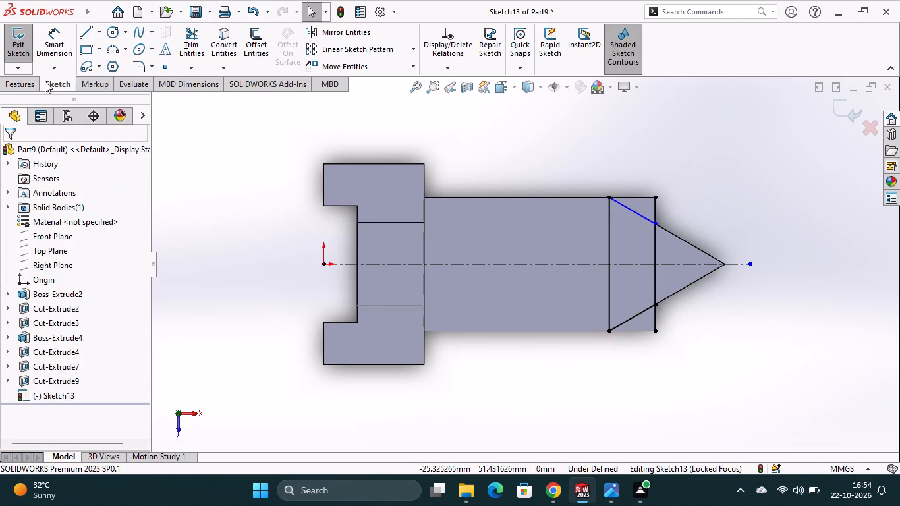
Cut-extrude the two triangular corner regions at the boss's end with a blind depth of 30 mm.
left_click(27, 87)
left_click(184, 55)
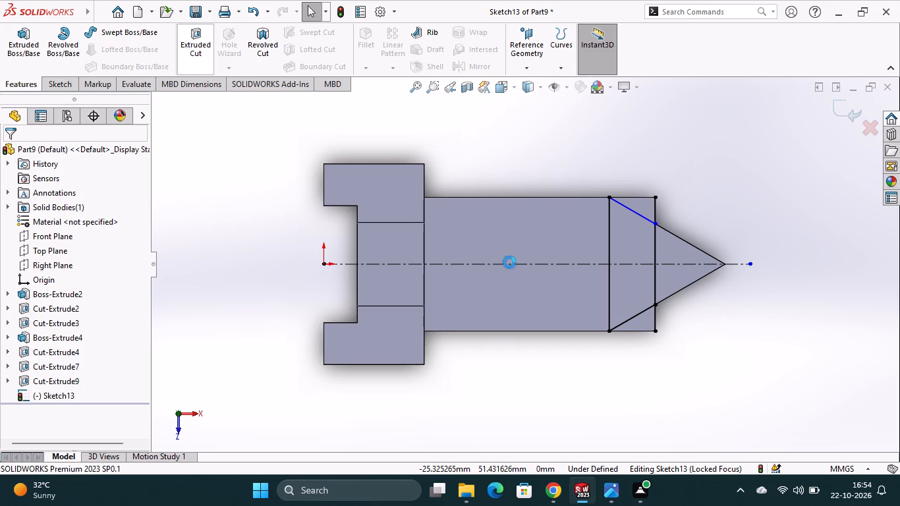
left_click(644, 206)
left_click(650, 323)
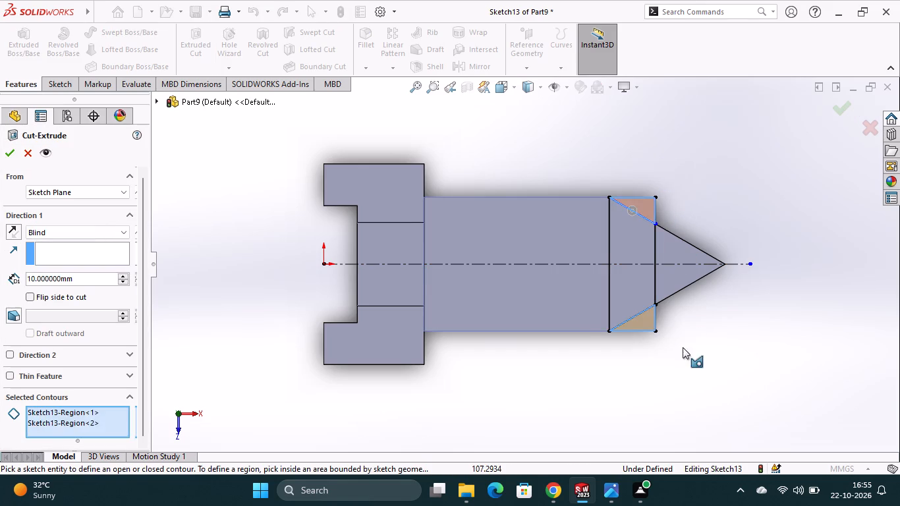
middle_click_drag(683, 351, 689, 282)
scroll(681, 329, "down", 1)
scroll(689, 282, "up", 1)
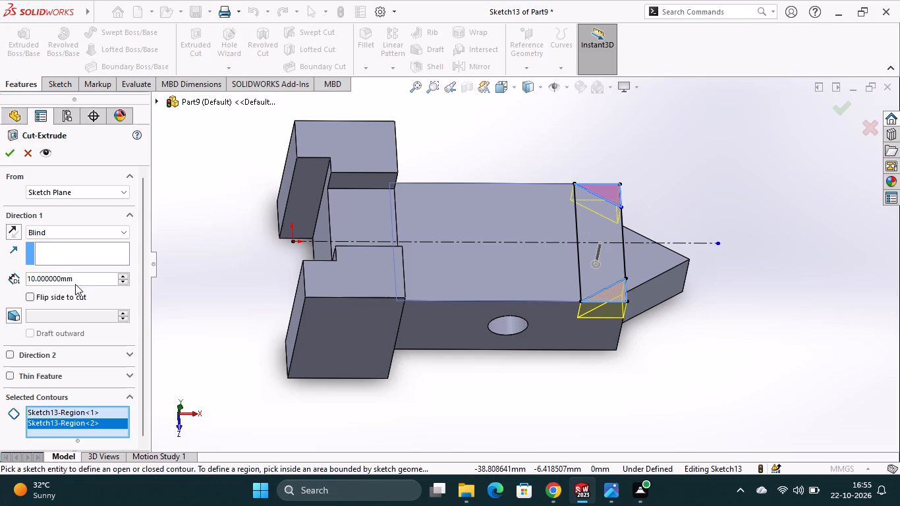
left_click_drag(75, 281, 25, 276)
type("30")
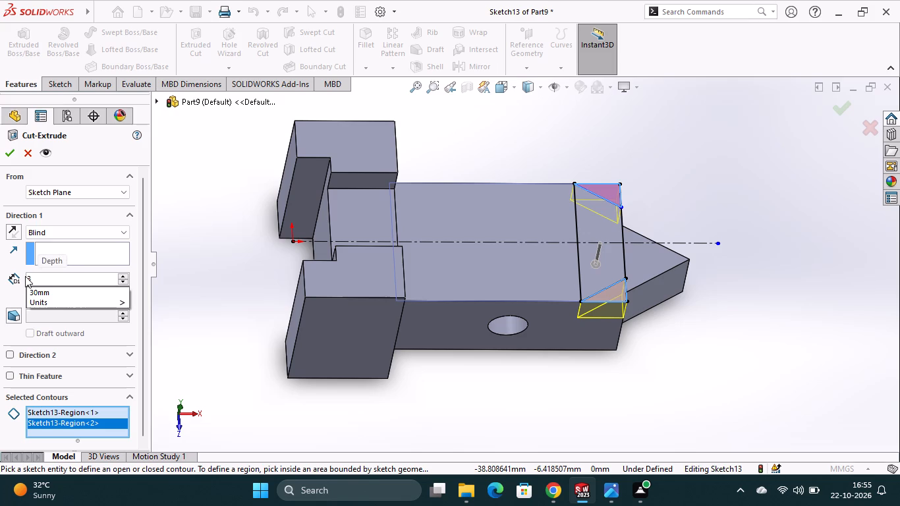
key("Return")
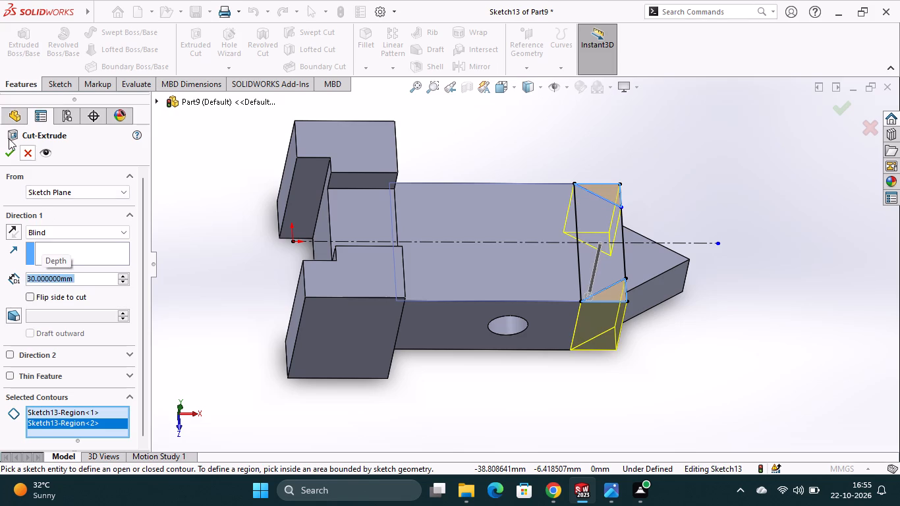
left_click(12, 159)
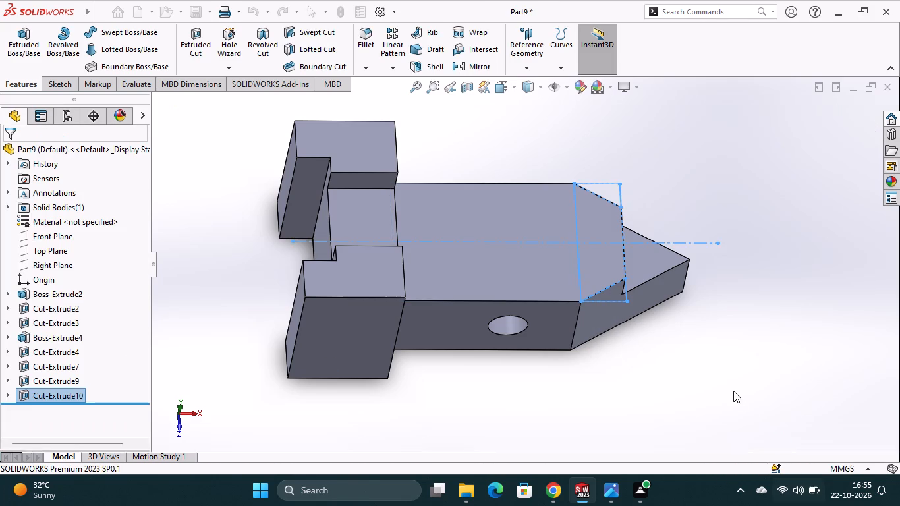
left_click(748, 361)
Inspect the part from another angle and show it in isometric view.
middle_click_drag(756, 352, 727, 367)
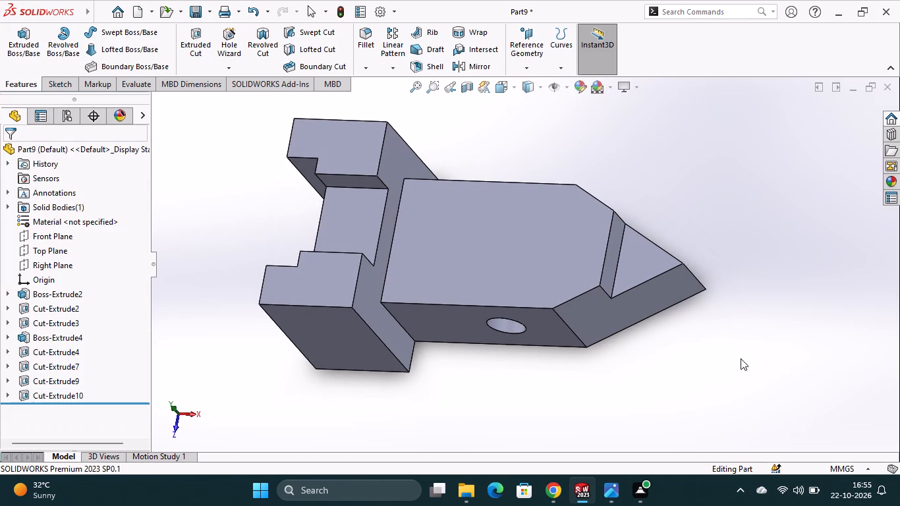
left_click(766, 337)
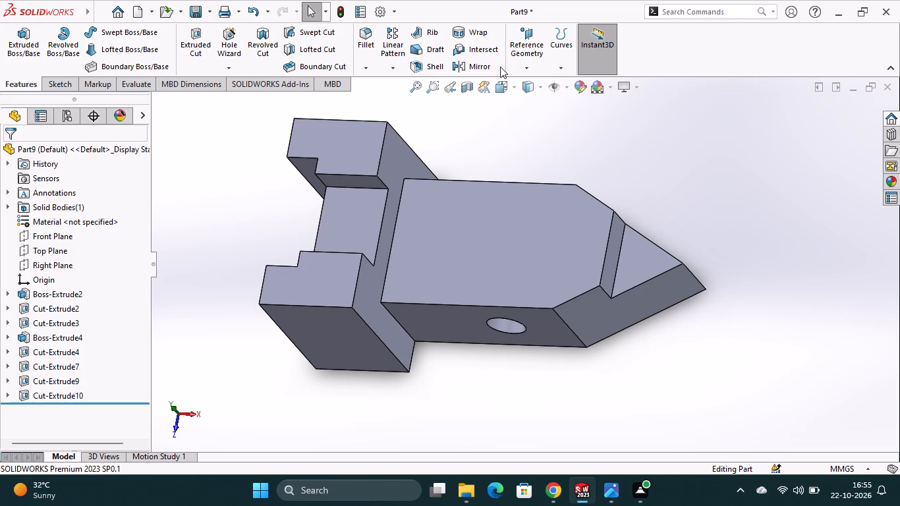
left_click(515, 85)
left_click(574, 126)
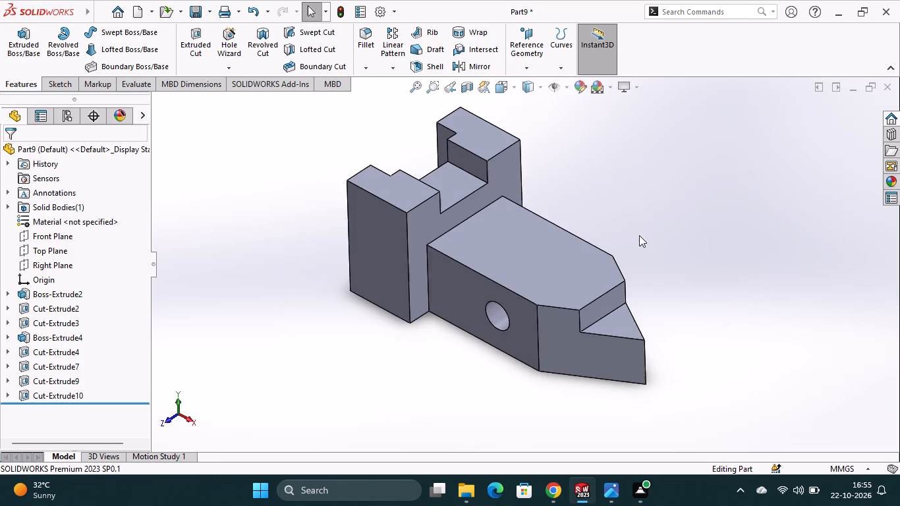
left_click(659, 285)
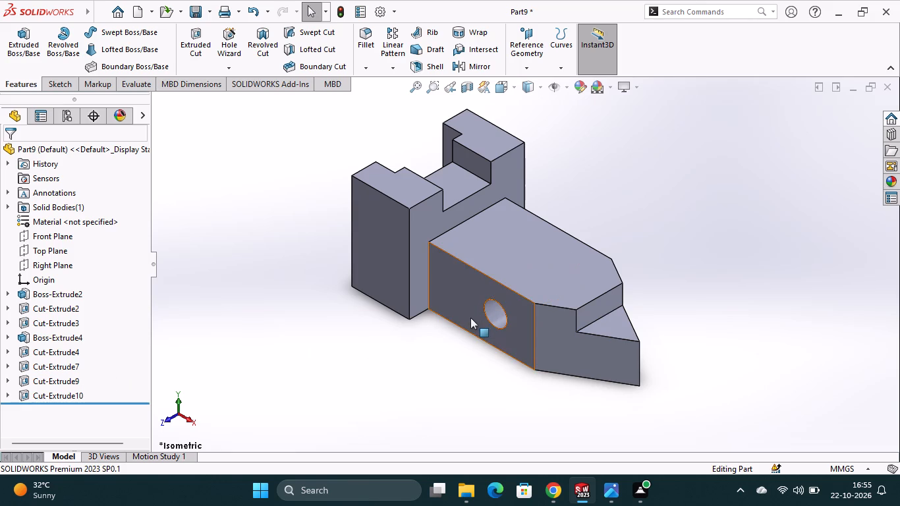
Review the dimensions in the boss's rectangular profile sketch, leave it unchanged, and return to isometric view.
left_click(500, 315)
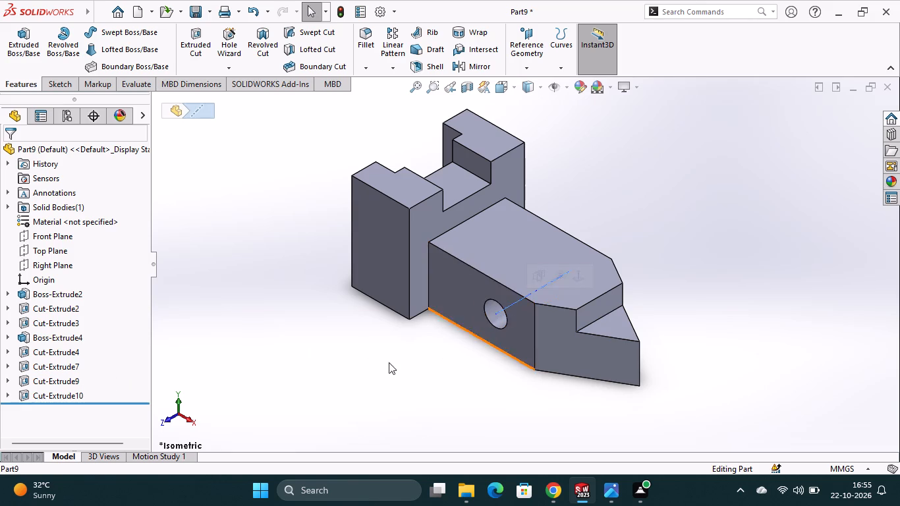
left_click(65, 340)
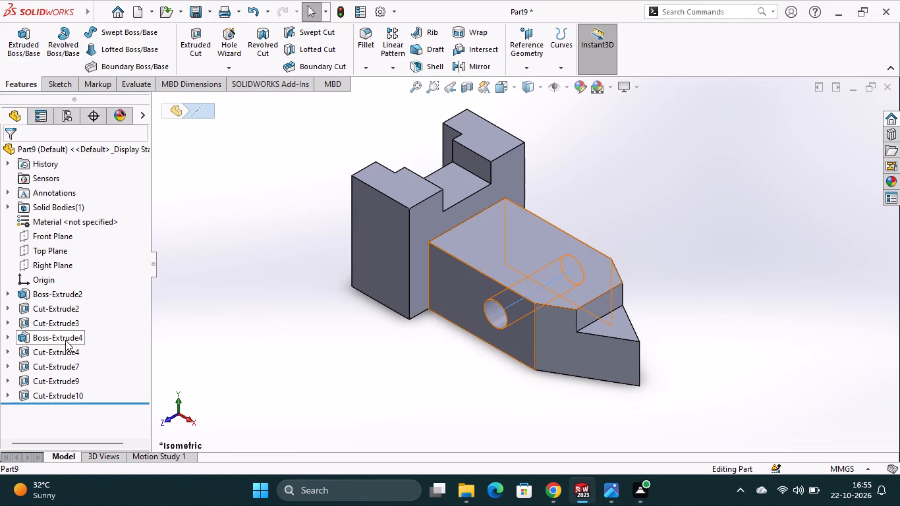
left_click(96, 306)
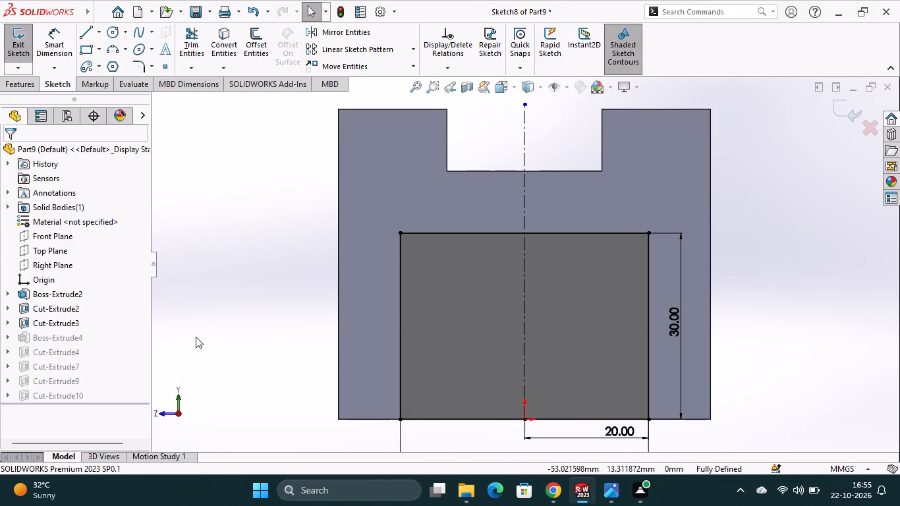
left_click(846, 106)
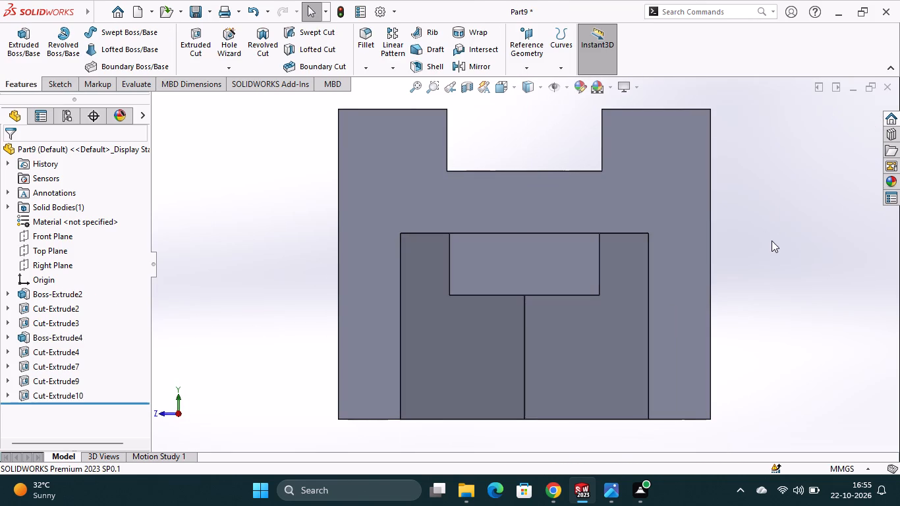
scroll(757, 250, "up", 3)
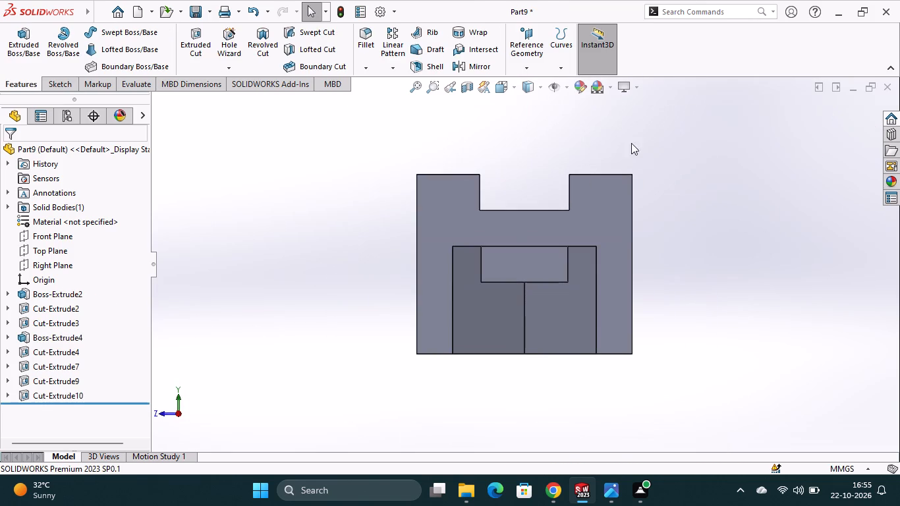
left_click(517, 92)
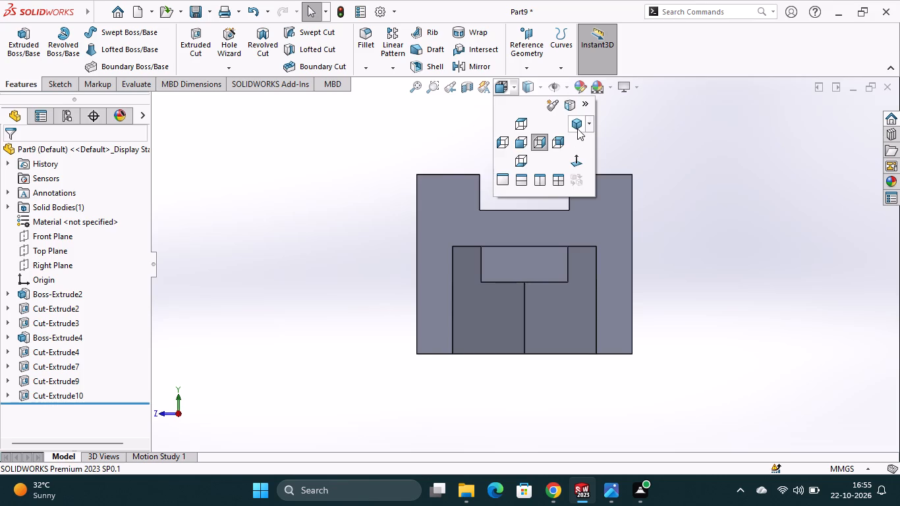
left_click(577, 128)
Review the cross hole's sketch for its diameter and positioning dimensions, exit it unchanged, and return to isometric view.
left_click(498, 310)
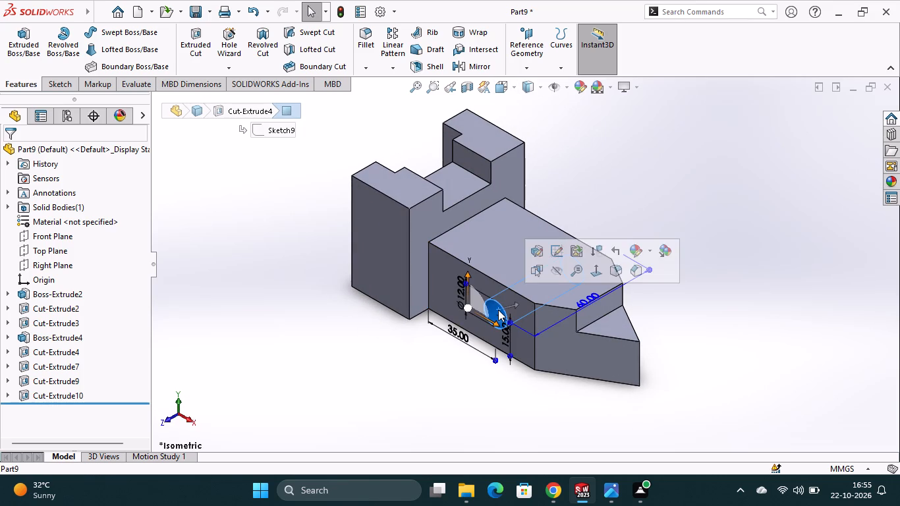
left_click(57, 352)
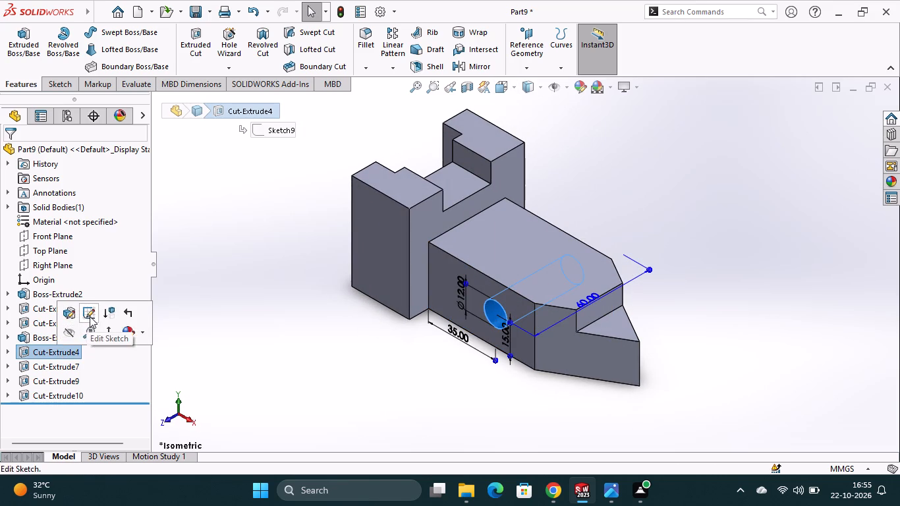
left_click(90, 316)
scroll(536, 401, "up", 1)
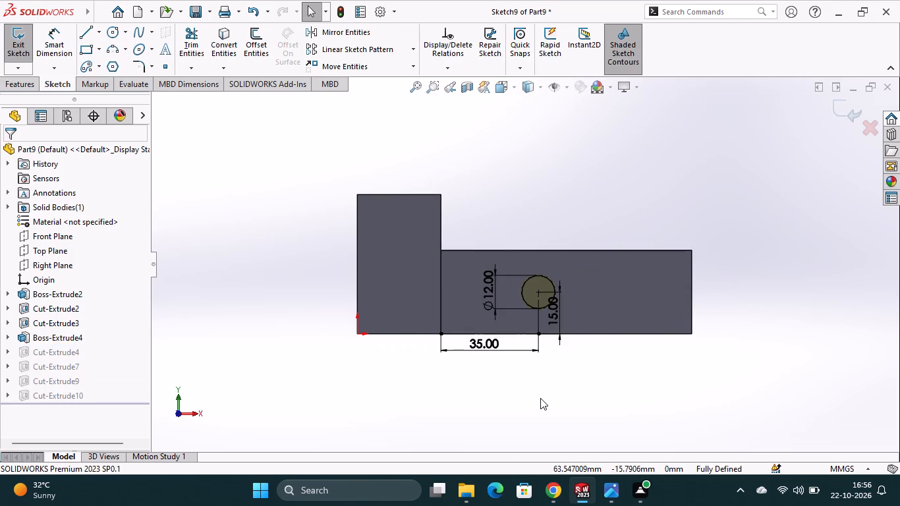
middle_click_drag(584, 389, 569, 408)
scroll(569, 408, "up", 2)
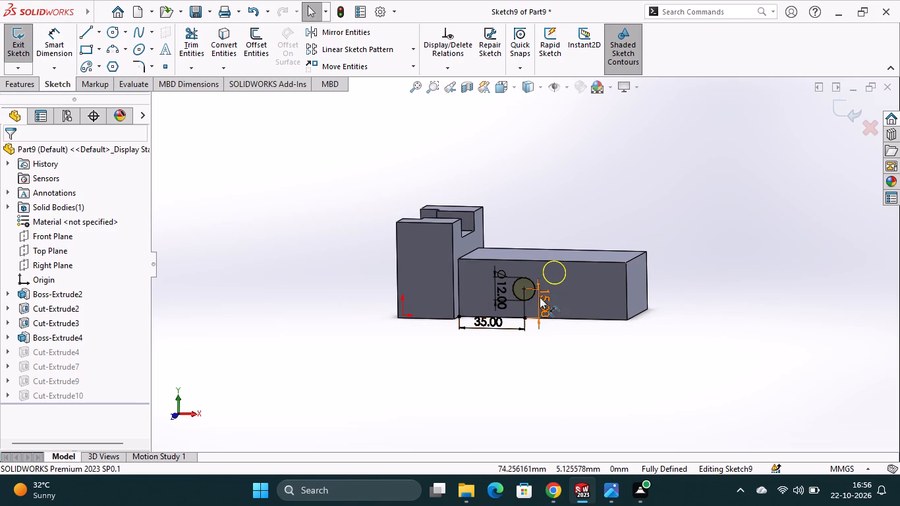
left_click(837, 115)
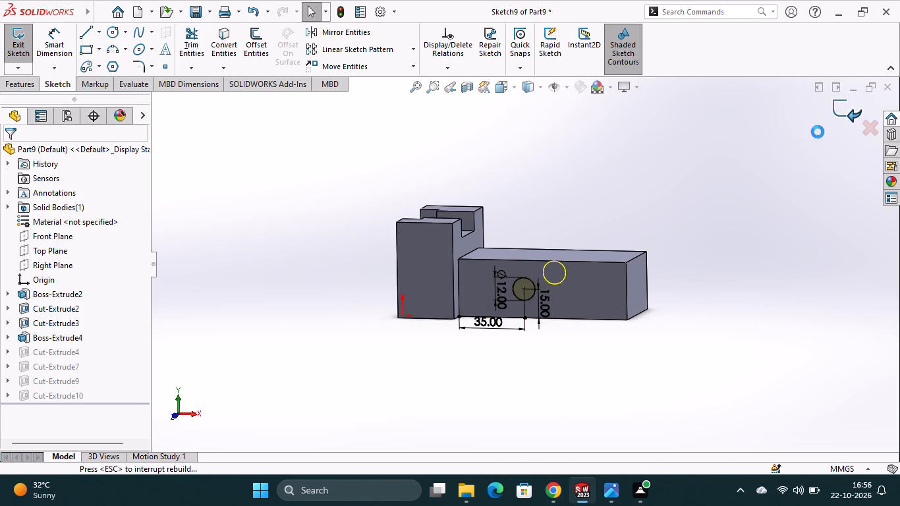
left_click(668, 211)
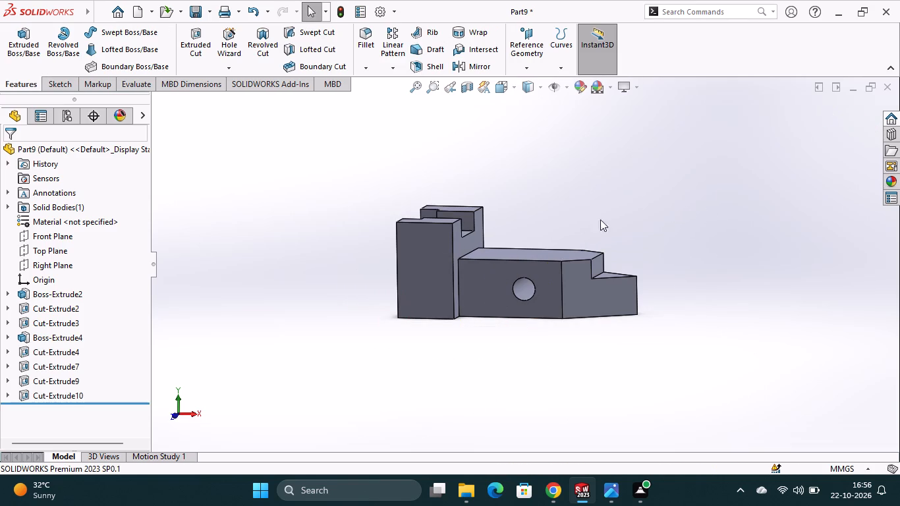
left_click(512, 84)
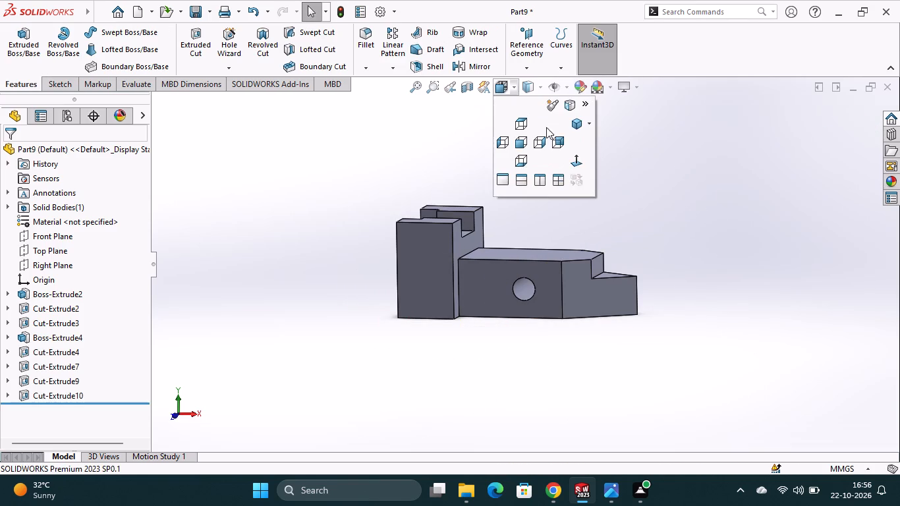
left_click(575, 130)
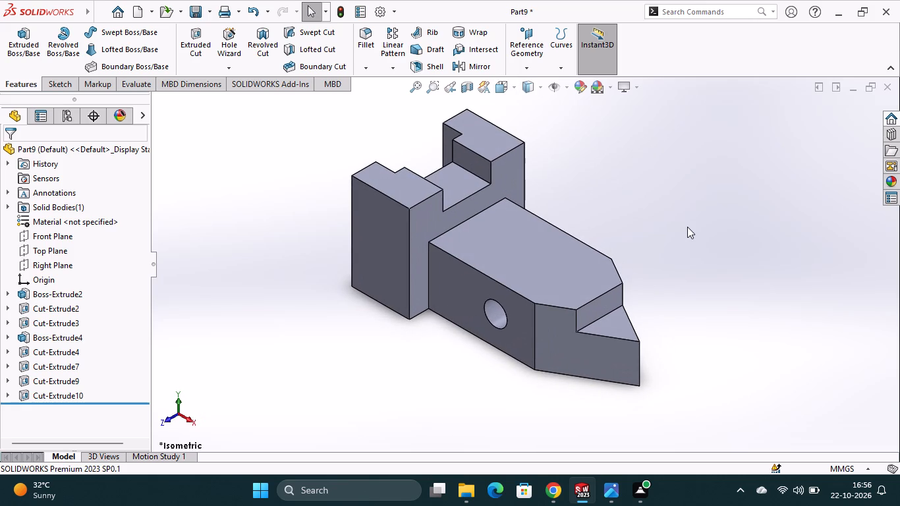
Save the part as Part56 in the Solidworks folder, using the SOLIDWORKS Part file type.
key("ctrl+s")
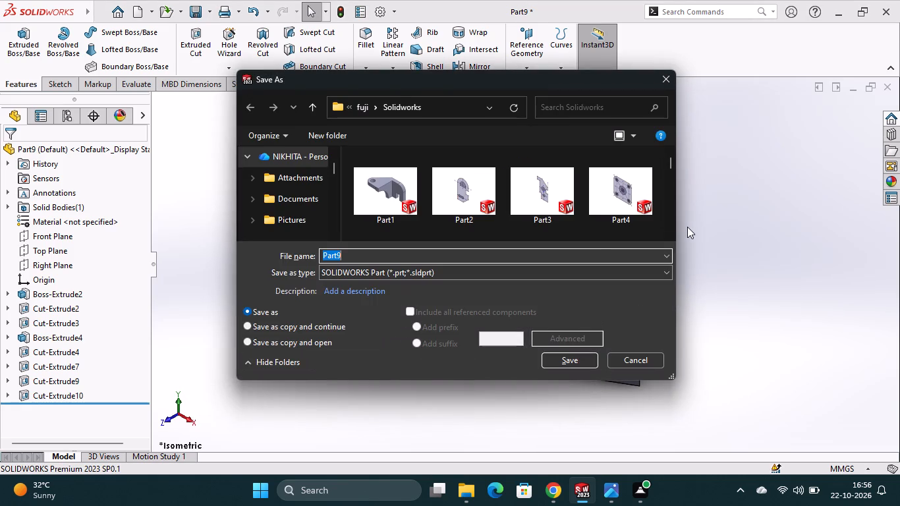
left_click(432, 254)
key("BackSpace")
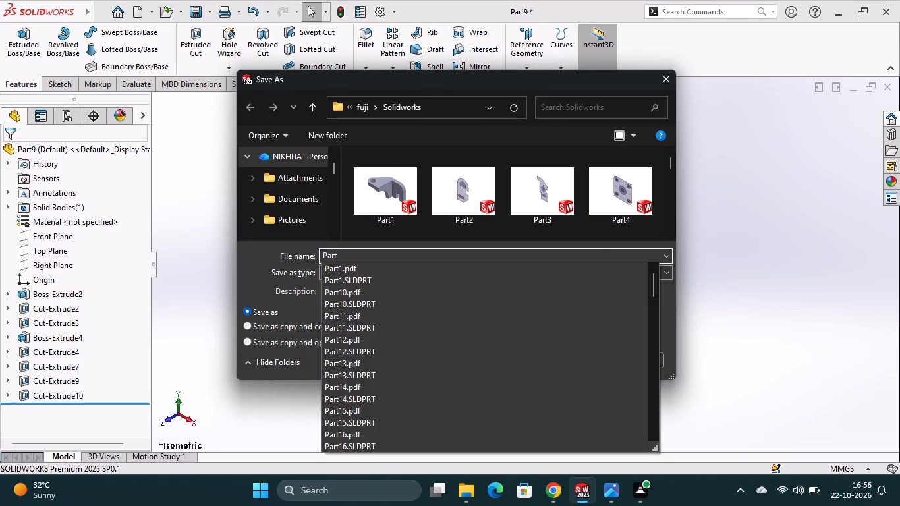
key("5")
key("6")
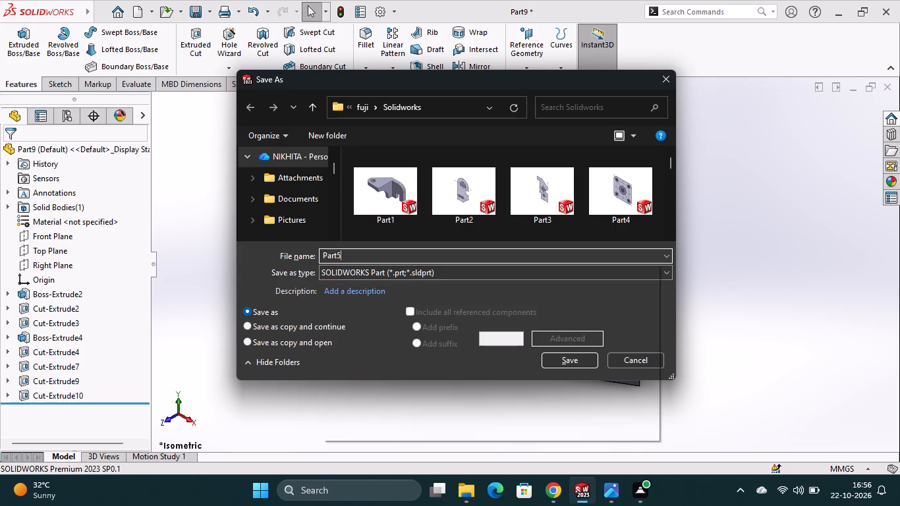
key("Return")
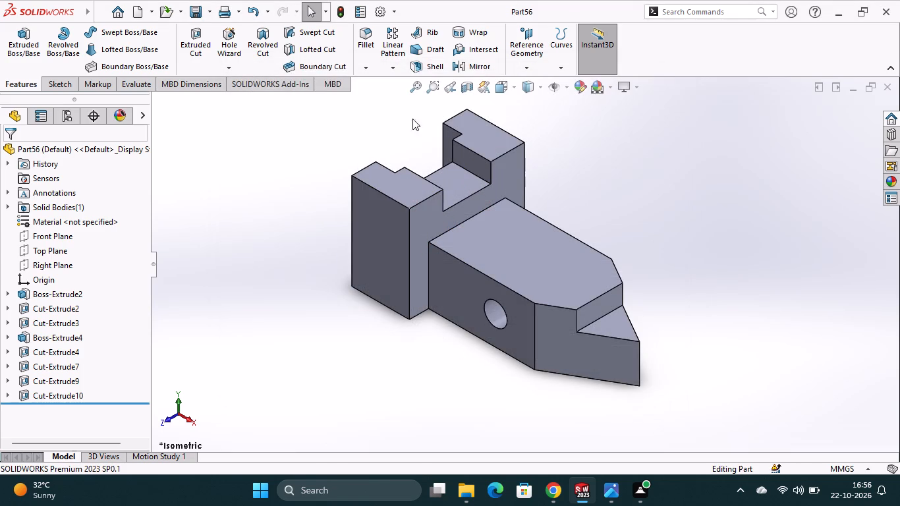
Save a PDF version of the part named Part56 in the same Solidworks folder.
left_click(211, 12)
left_click(214, 43)
left_click(445, 271)
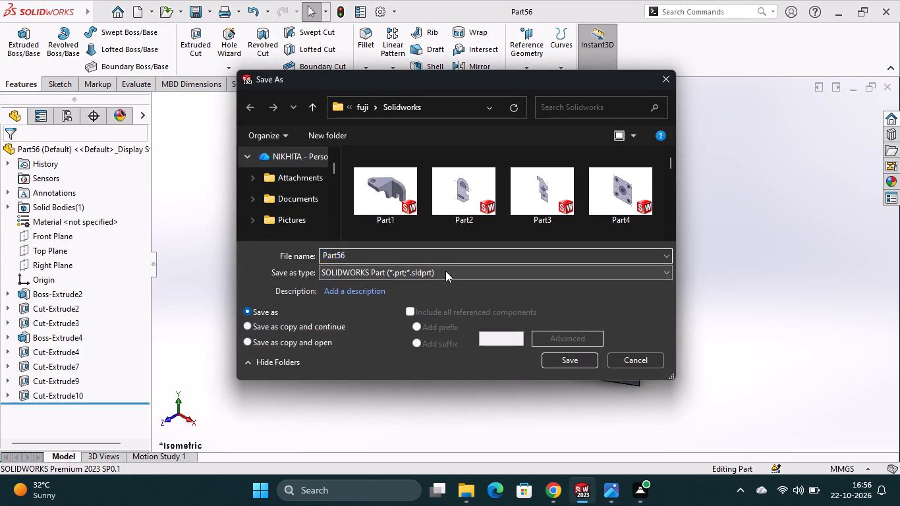
left_click(510, 74)
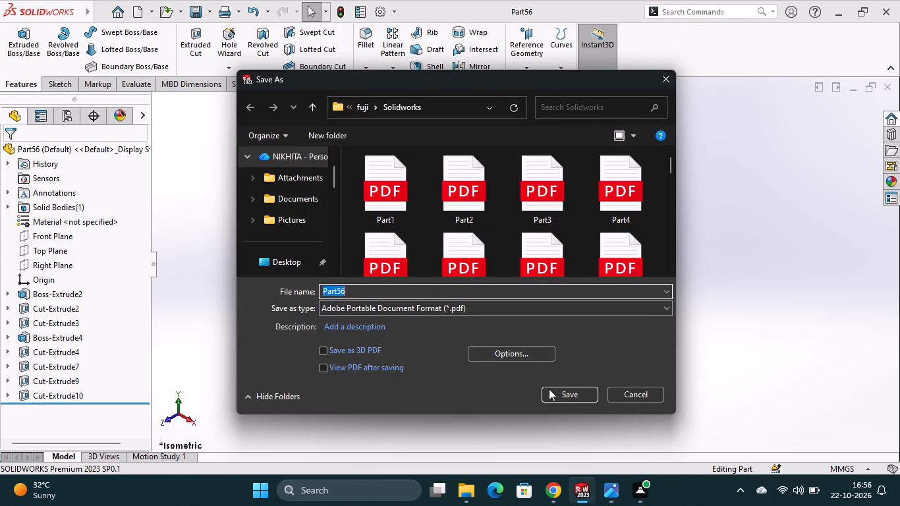
left_click(552, 391)
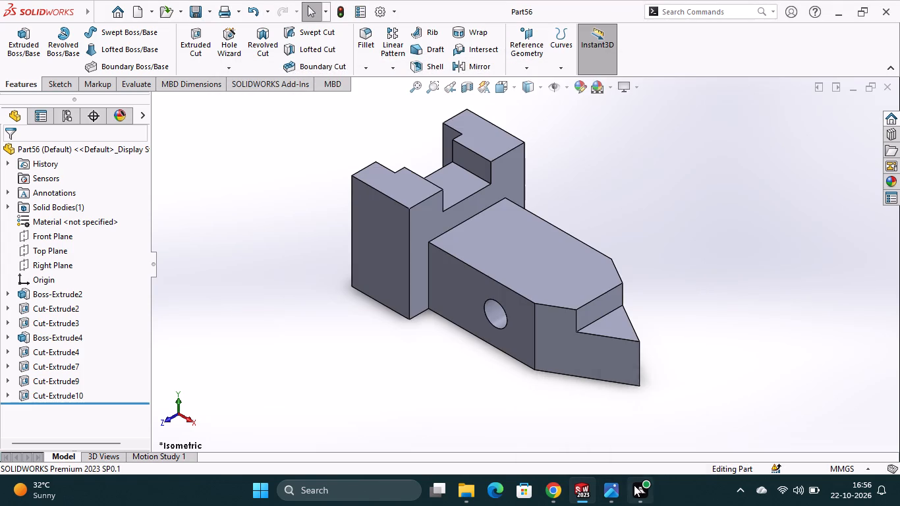